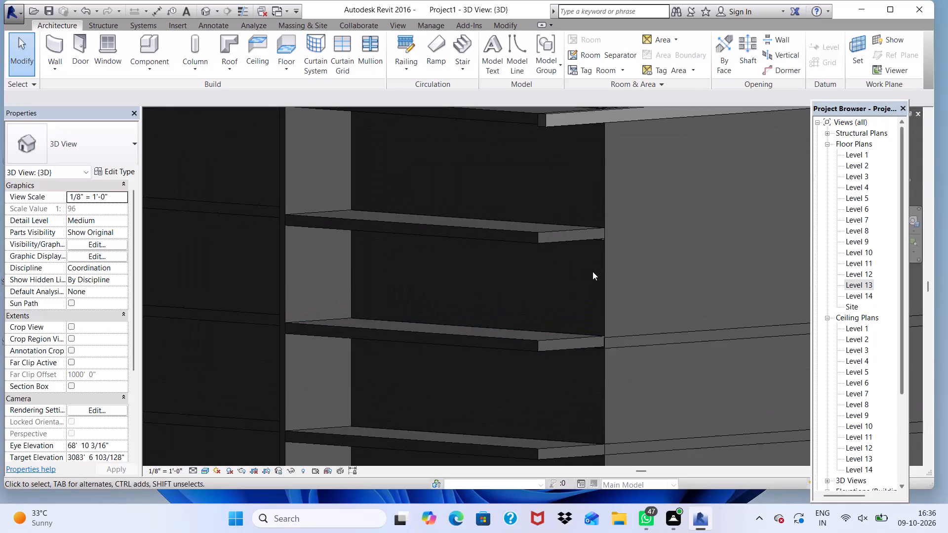
# Examine the multi-storey building from several sides and from below, including its floor slabs, open bays and foundation columns.
pyautogui.scroll(-7, 474, 211)
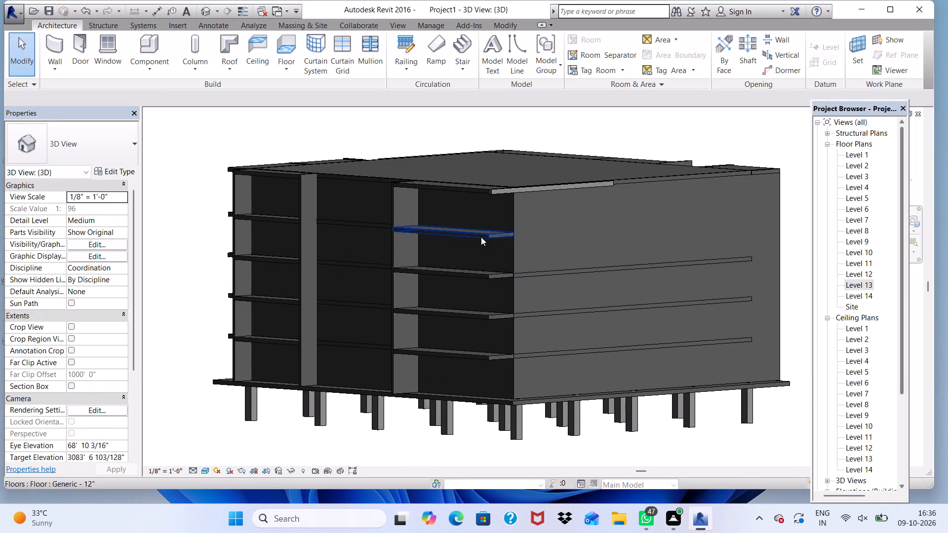
pyautogui.scroll(-1, 411, 264)
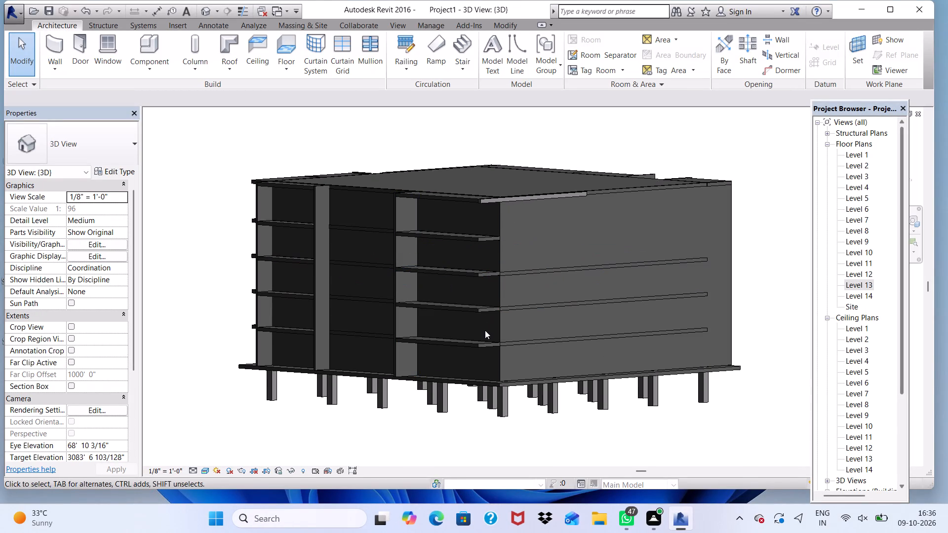
pyautogui.keyDown('shift'); pyautogui.scroll(-1, 485, 331); pyautogui.keyUp('shift')
pyautogui.keyDown('shift'); pyautogui.moveTo(485, 331); pyautogui.dragTo(455, 340, button='middle'); pyautogui.keyUp('shift')
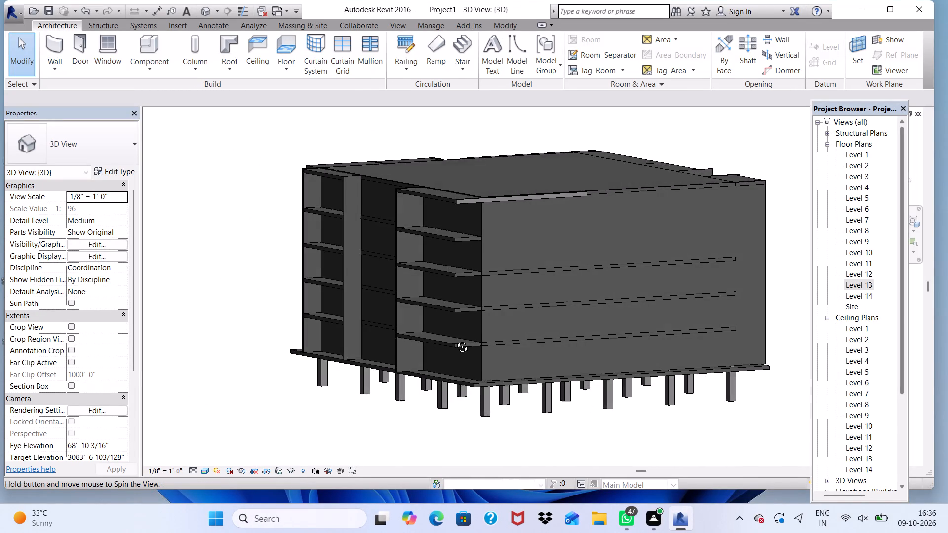
pyautogui.keyDown('shift'); pyautogui.moveTo(455, 340); pyautogui.dragTo(433, 347, button='middle'); pyautogui.keyUp('shift')
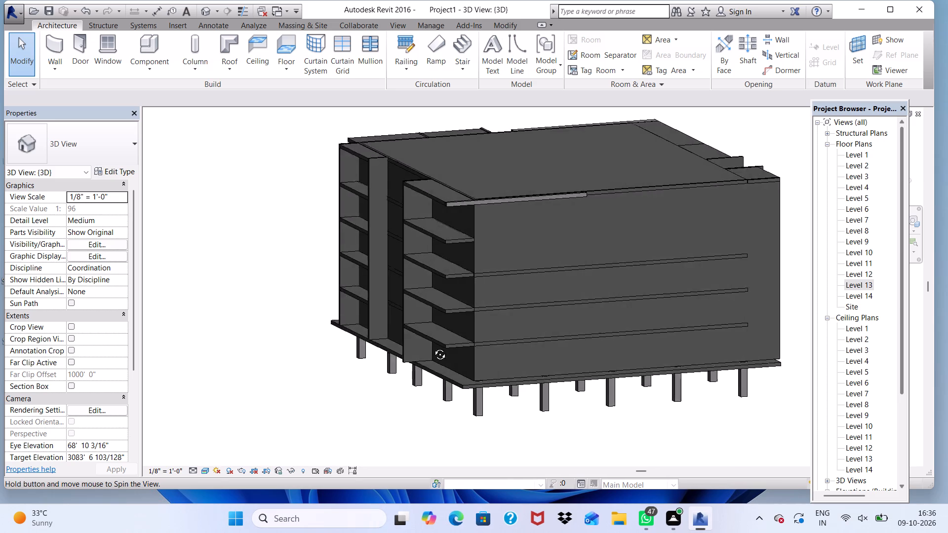
pyautogui.keyDown('shift'); pyautogui.moveTo(433, 347); pyautogui.dragTo(411, 331, button='middle'); pyautogui.keyUp('shift')
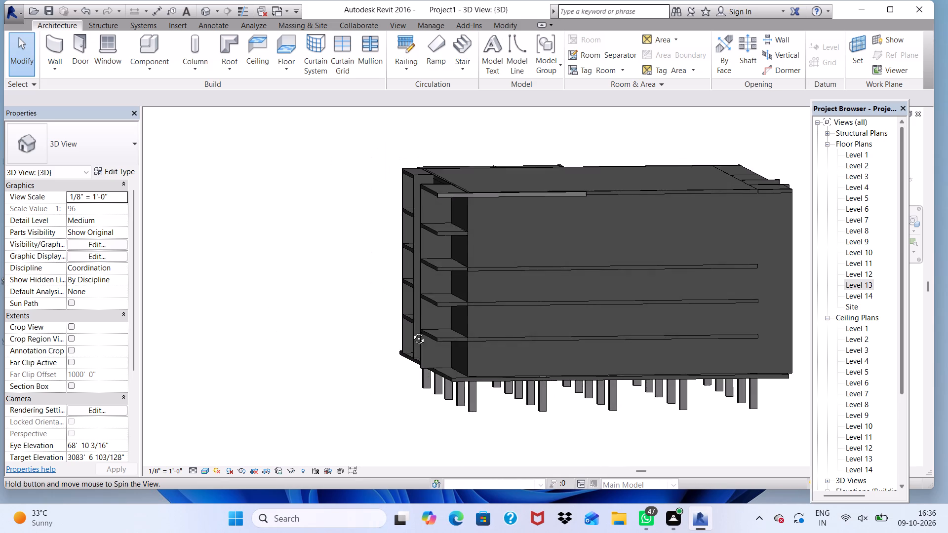
pyautogui.keyDown('shift'); pyautogui.moveTo(411, 331); pyautogui.dragTo(412, 359, button='middle'); pyautogui.keyUp('shift')
pyautogui.scroll(6, 470, 243)
pyautogui.scroll(-4, 469, 212)
pyautogui.moveTo(563, 223); pyautogui.dragTo(571, 109, button='middle')
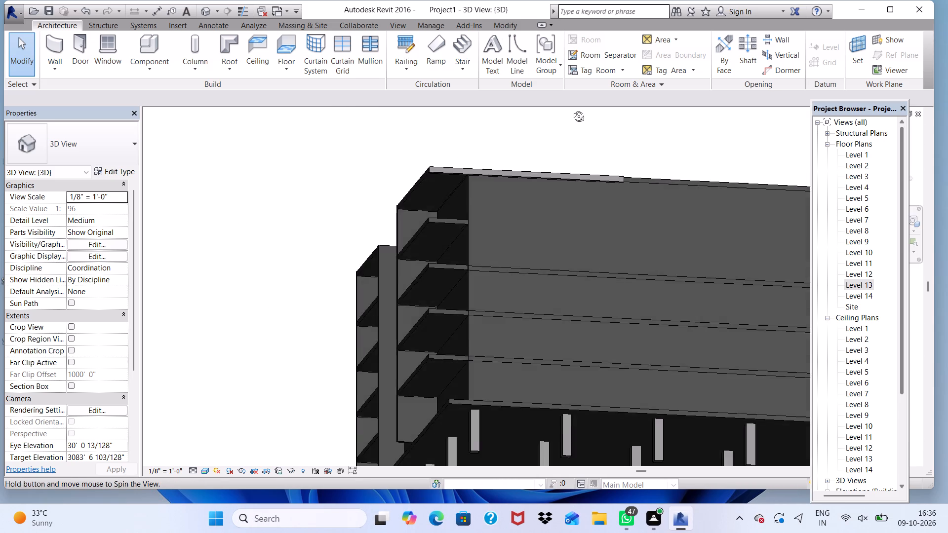
pyautogui.moveTo(571, 109); pyautogui.dragTo(680, 148, button='middle')
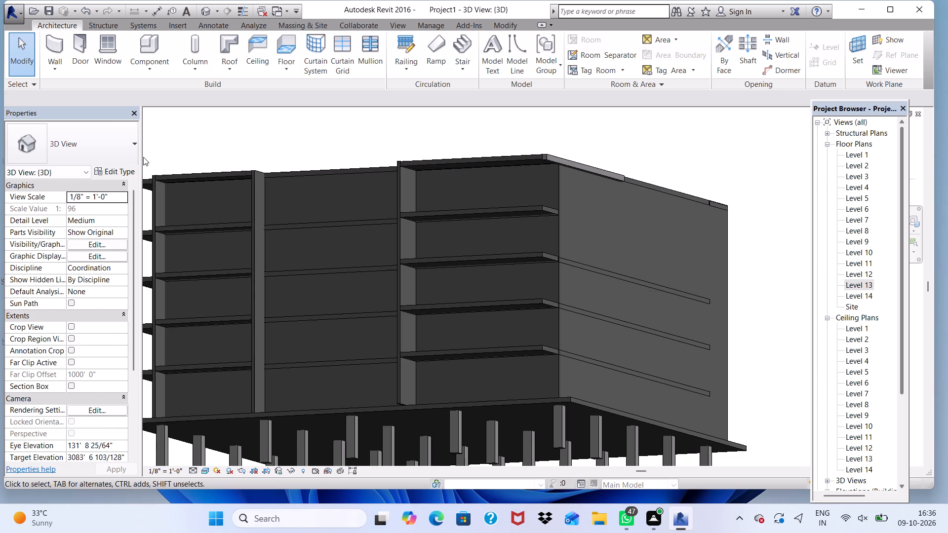
# Start a new in-place model component and browse the family category list for a suitable category.
pyautogui.click(197, 68)
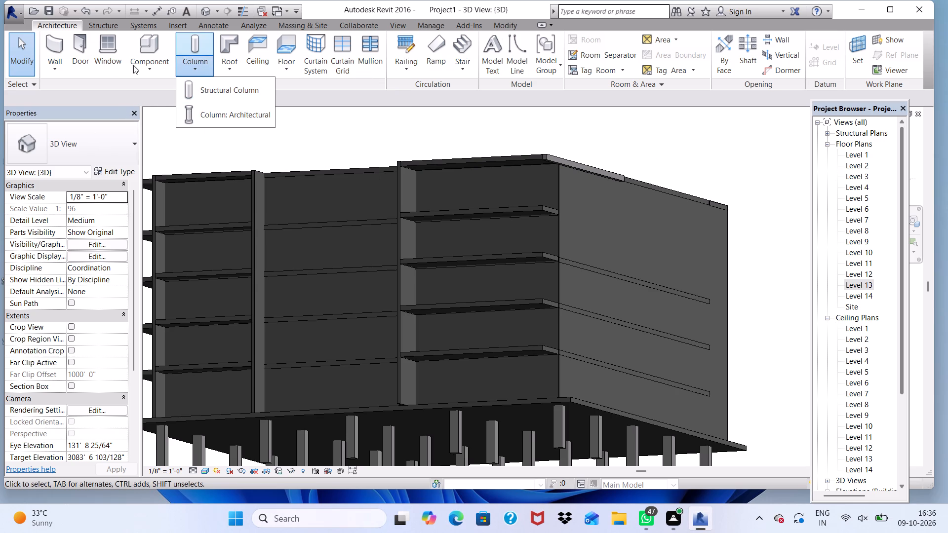
pyautogui.click(145, 69)
pyautogui.click(159, 128)
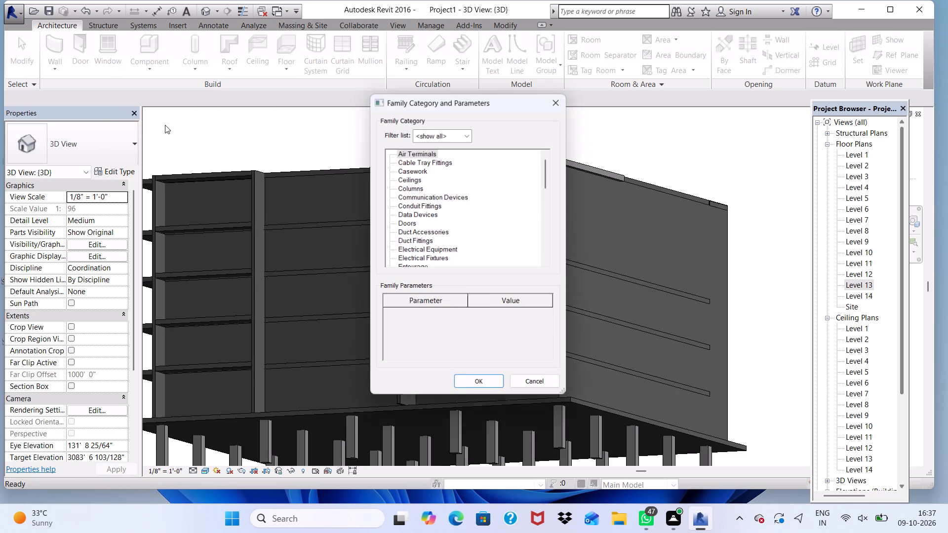
pyautogui.scroll(-3, 432, 243)
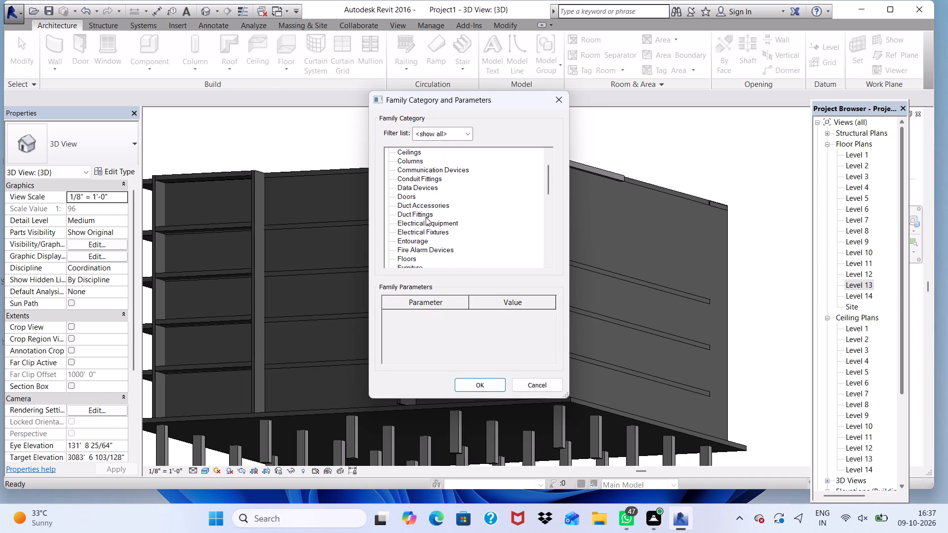
pyautogui.scroll(3, 425, 207)
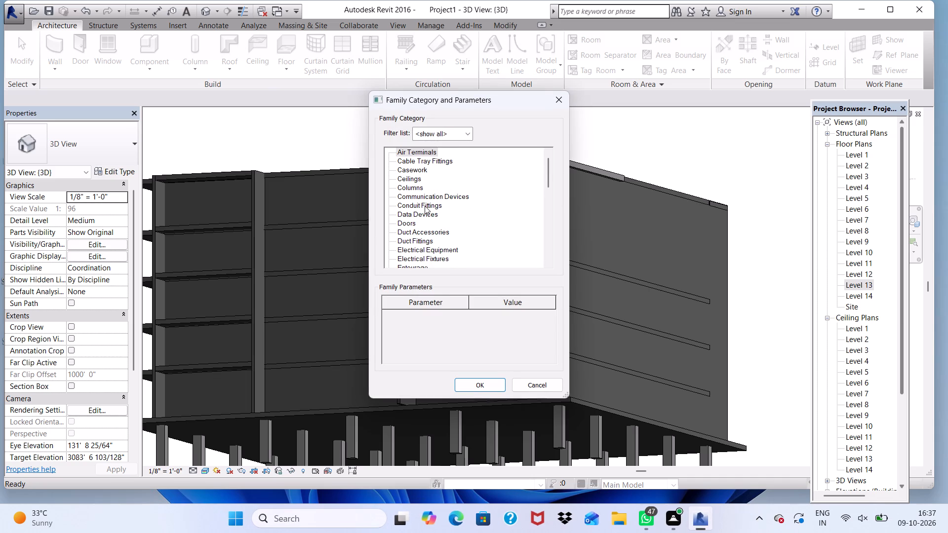
pyautogui.scroll(-6, 434, 176)
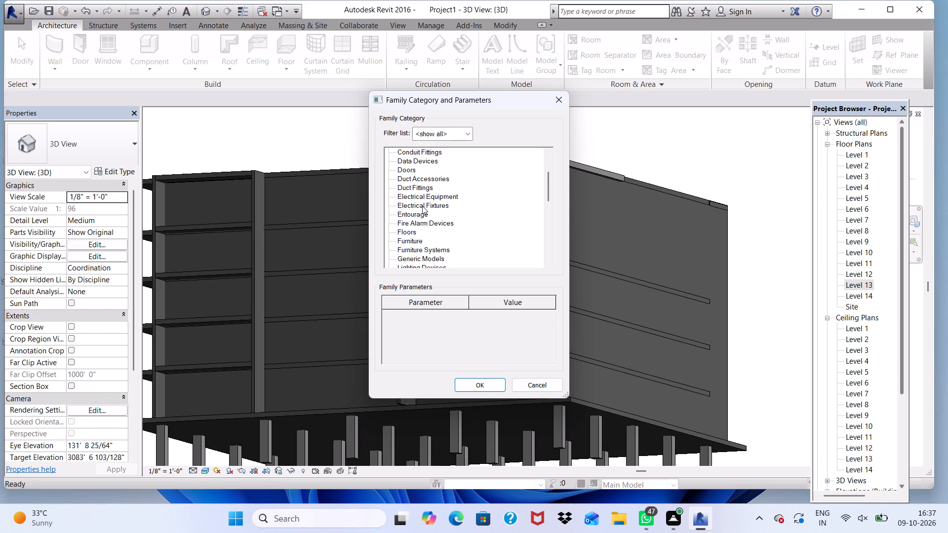
pyautogui.scroll(-3, 422, 206)
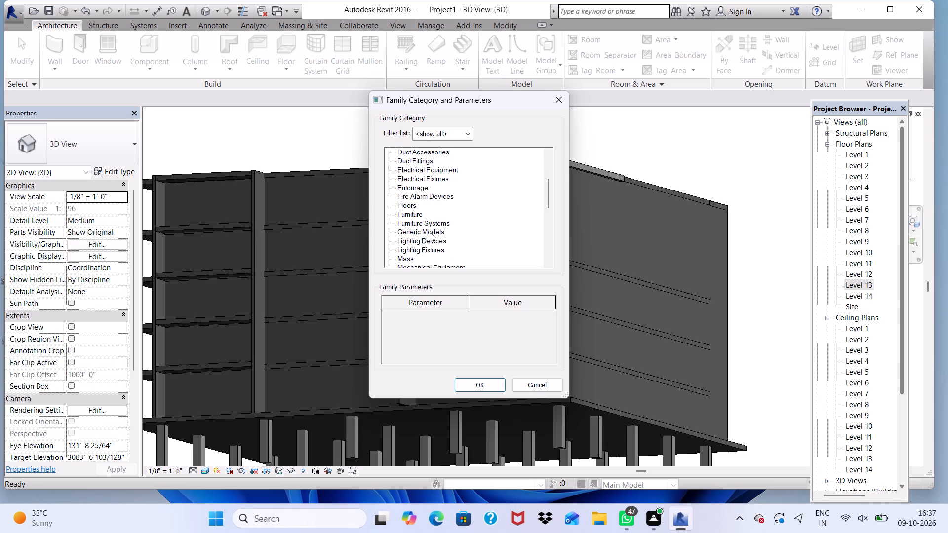
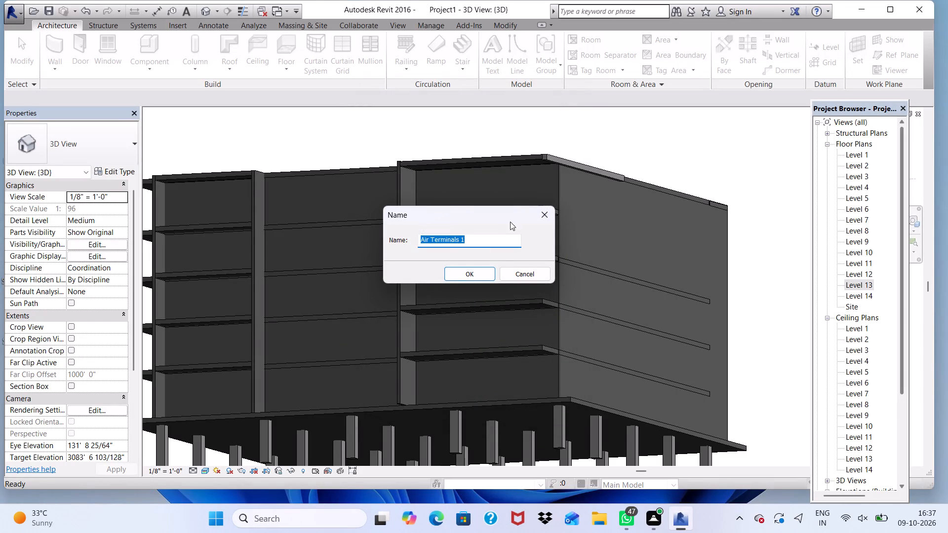
# Restart the in-place model component with the Generic Models category and accept the suggested name.
pyautogui.doubleClick(536, 218)
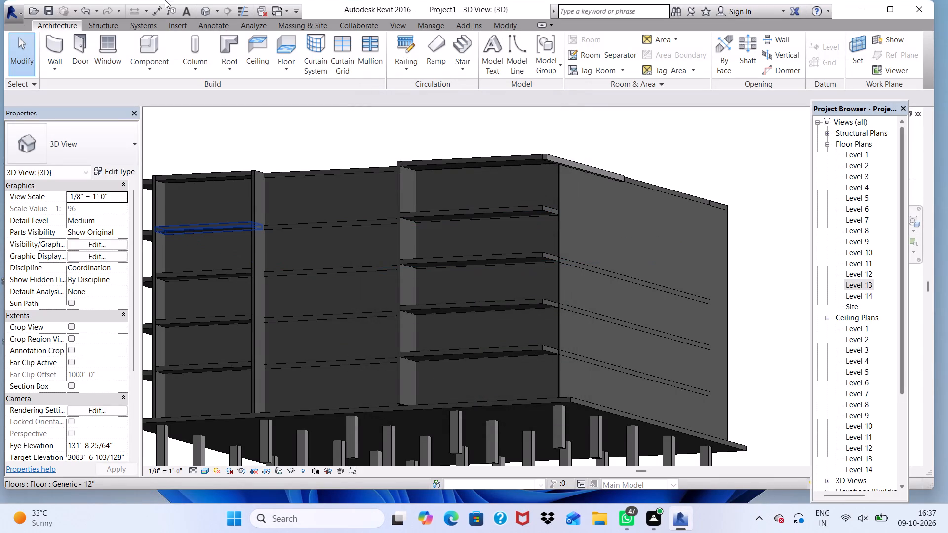
pyautogui.click(156, 70)
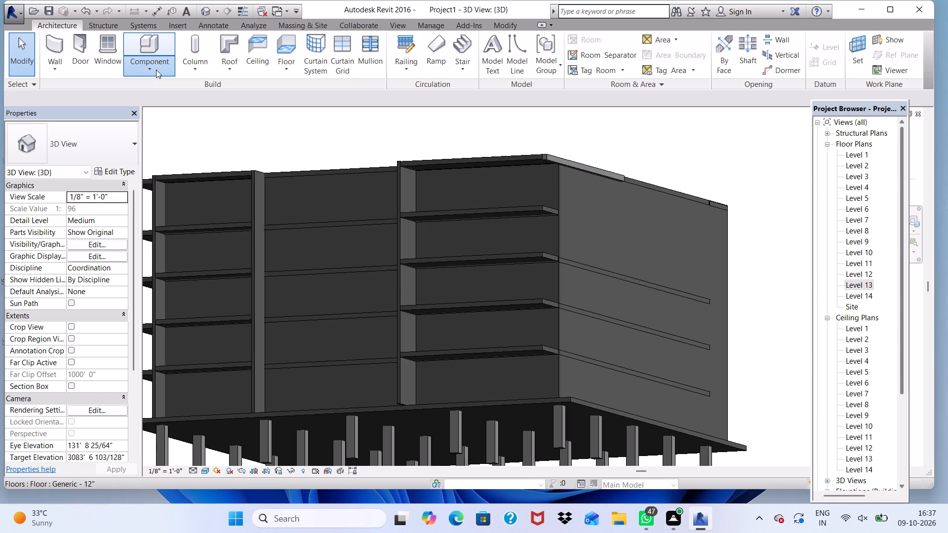
pyautogui.click(163, 114)
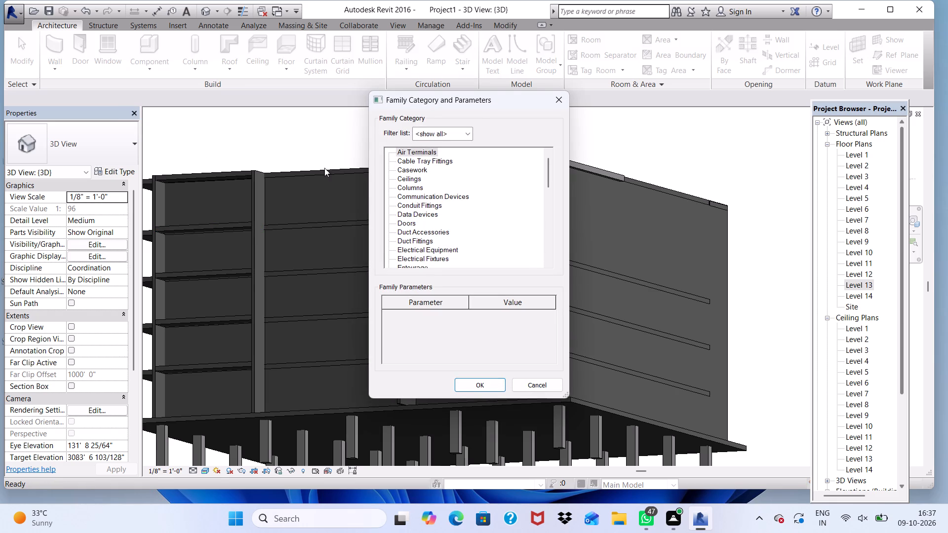
pyautogui.scroll(-6, 431, 174)
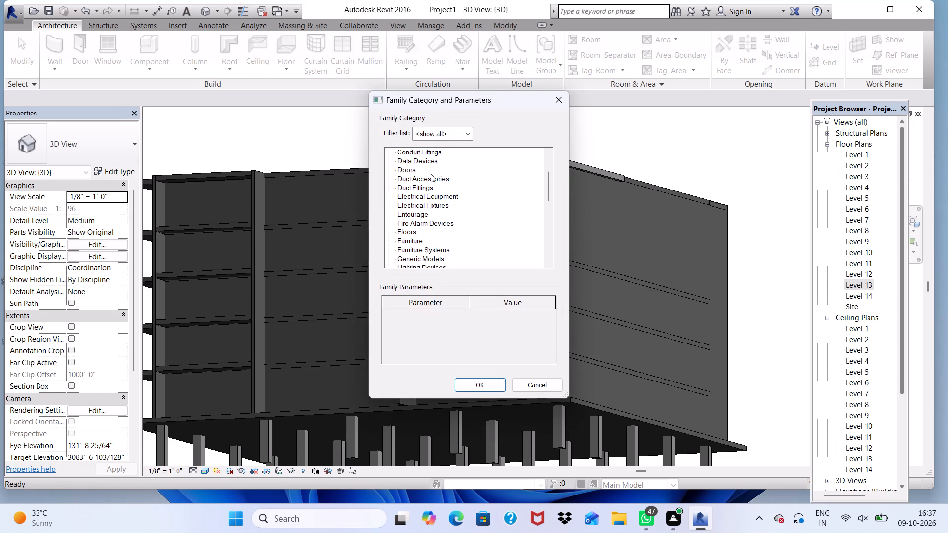
pyautogui.scroll(-2, 431, 174)
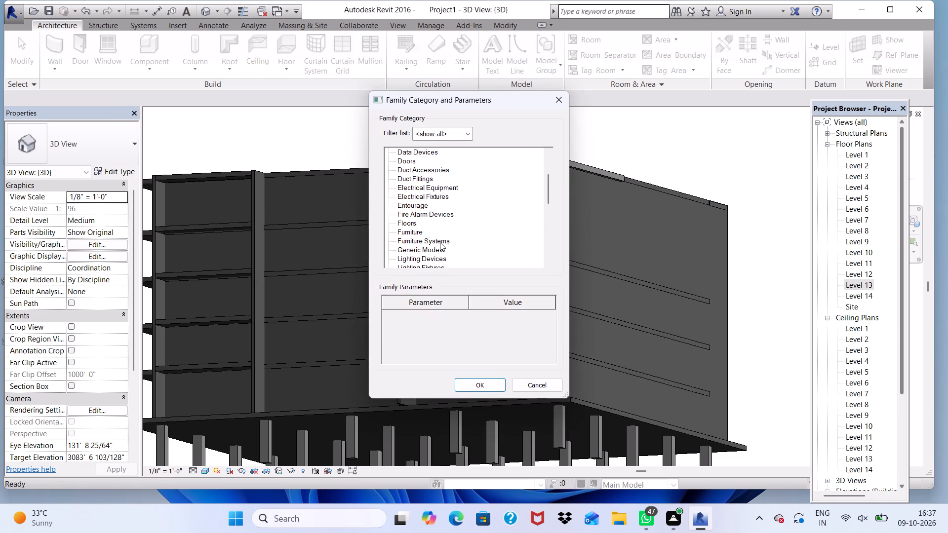
pyautogui.click(440, 242)
pyautogui.click(476, 385)
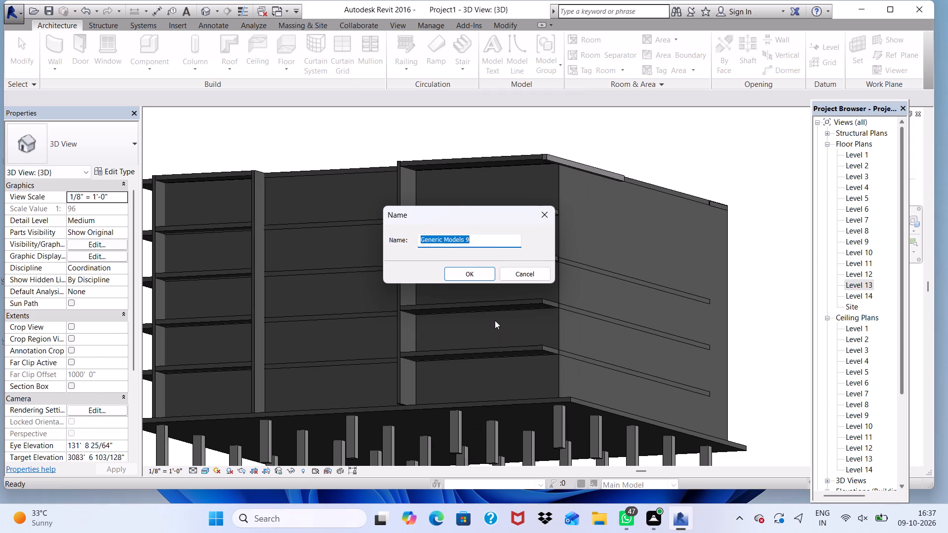
pyautogui.click(477, 276)
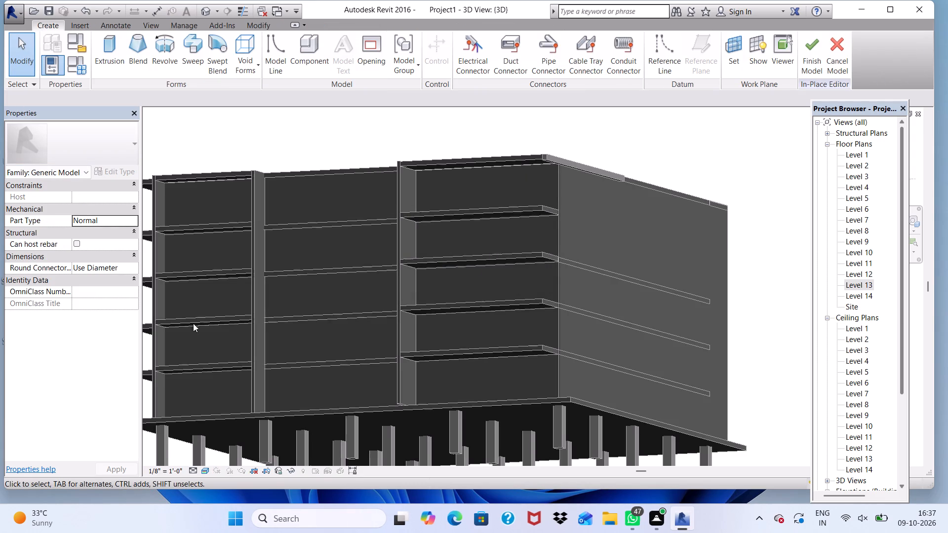
# Start an Extrusion and set its work plane by picking the building's end wall near the upper corner.
pyautogui.click(119, 57)
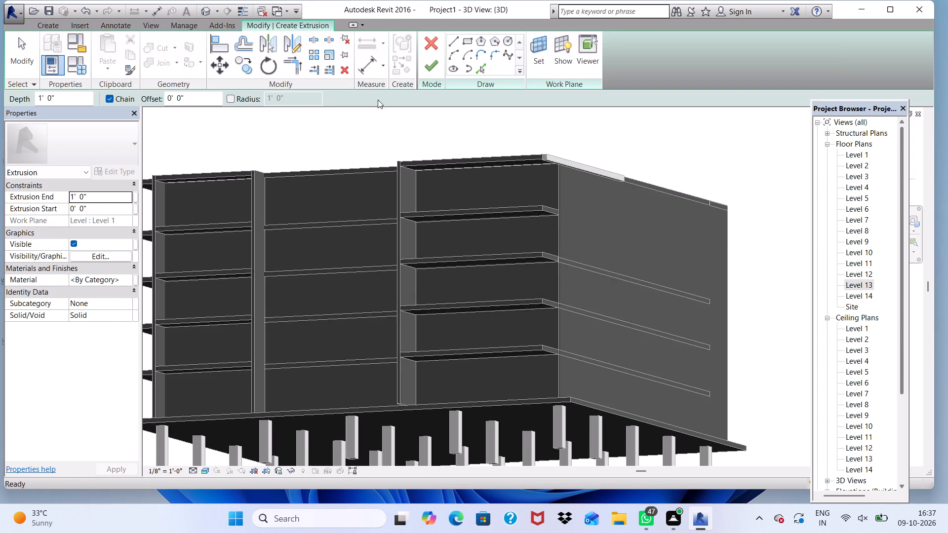
pyautogui.click(539, 42)
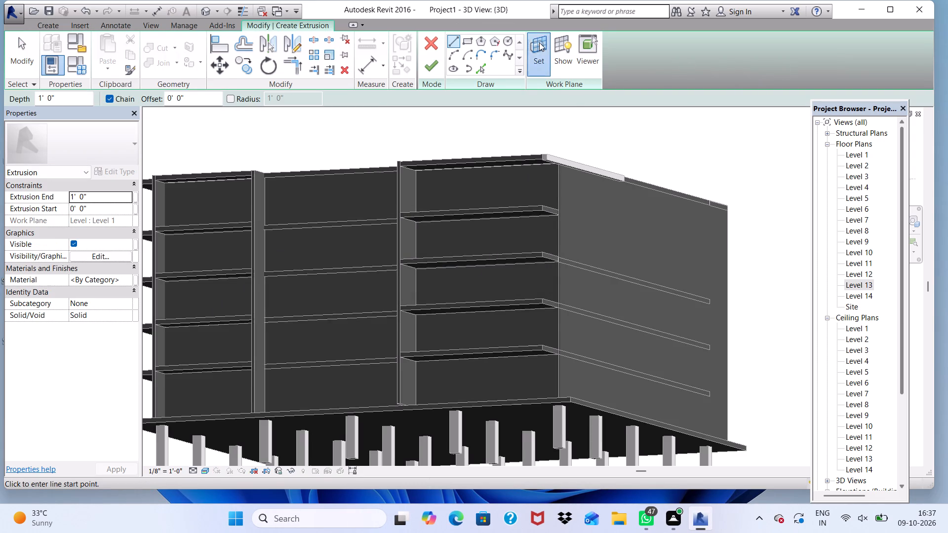
pyautogui.click(373, 268)
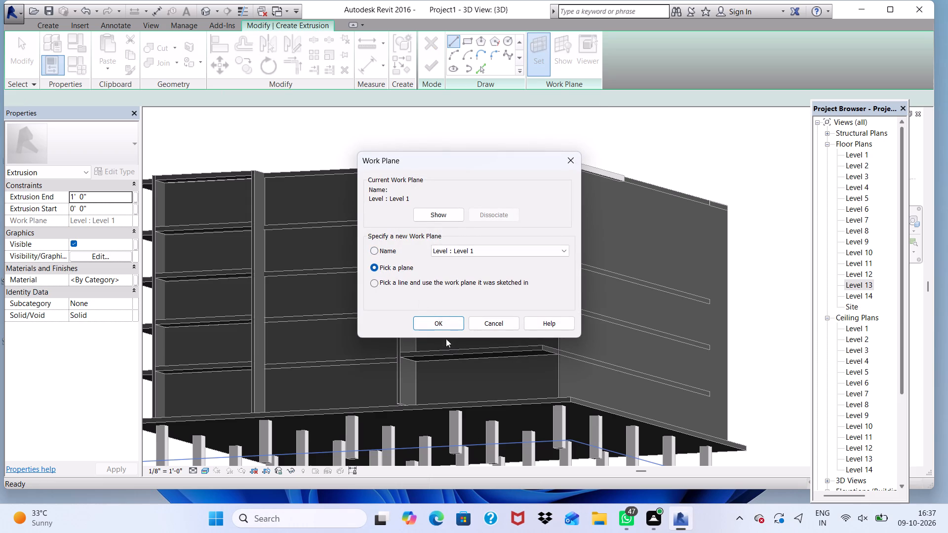
pyautogui.click(443, 326)
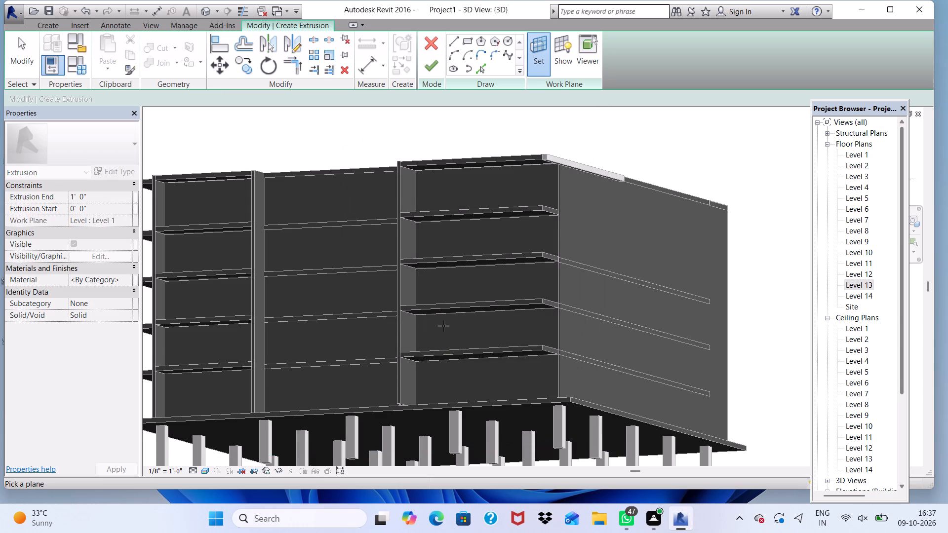
pyautogui.scroll(2, 595, 192)
pyautogui.scroll(2, 549, 176)
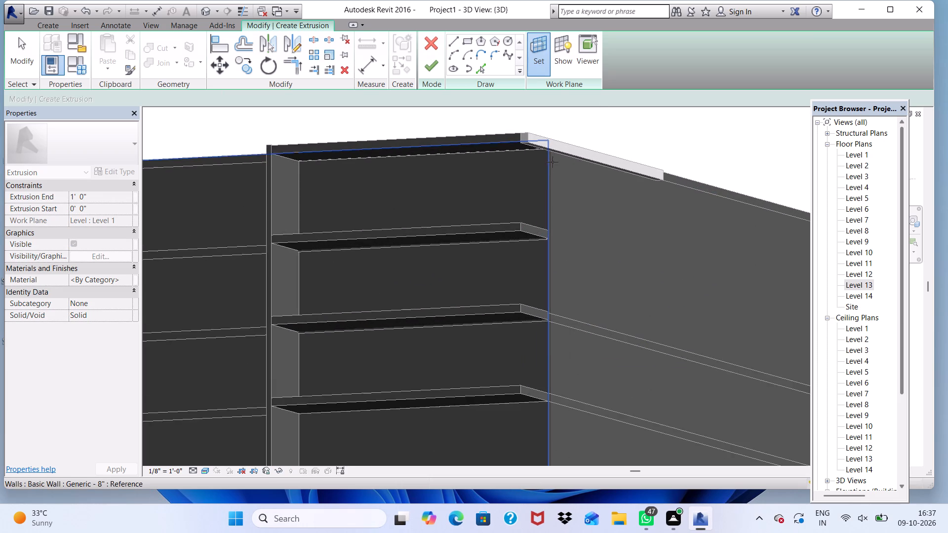
pyautogui.scroll(2, 553, 162)
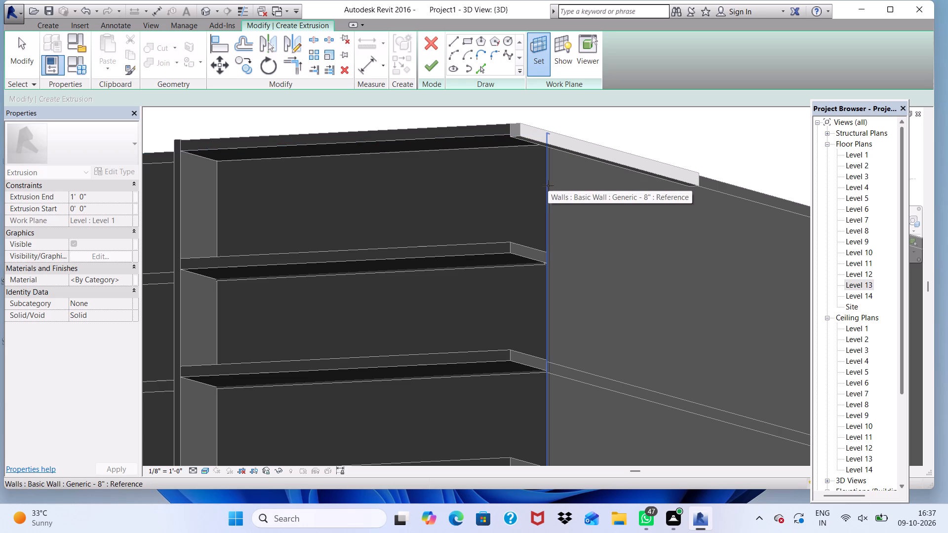
pyautogui.click(548, 186)
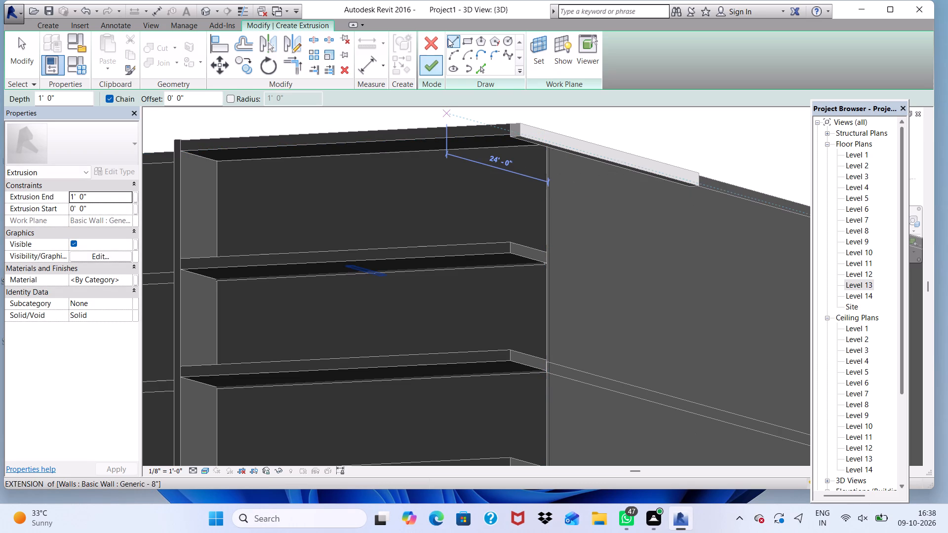
# Sketch a narrow vertical rectangle on the wall below the end of the projecting roof slab and extrude it 1'-0".
pyautogui.click(466, 43)
pyautogui.scroll(-1, 615, 140)
pyautogui.scroll(-1, 706, 254)
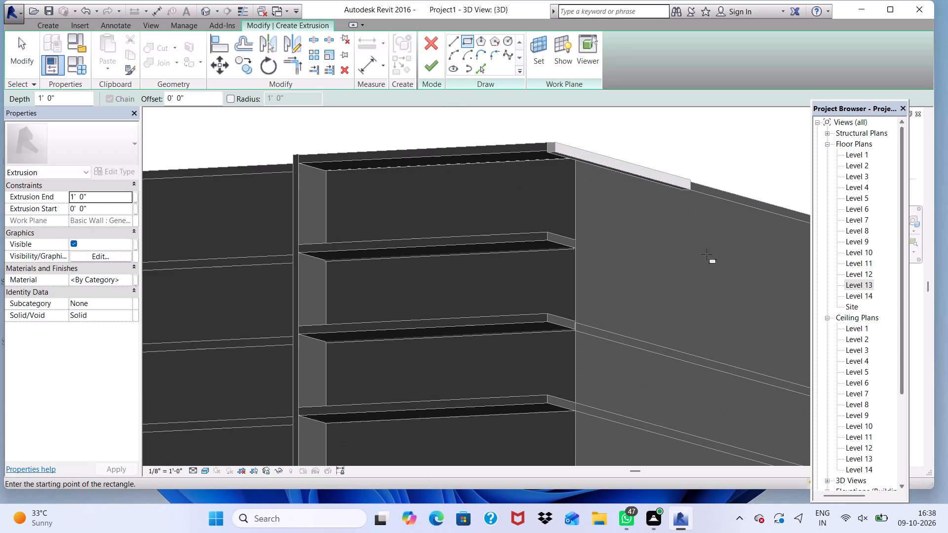
pyautogui.moveTo(666, 240); pyautogui.dragTo(463, 223, button='middle')
pyautogui.scroll(4, 470, 178)
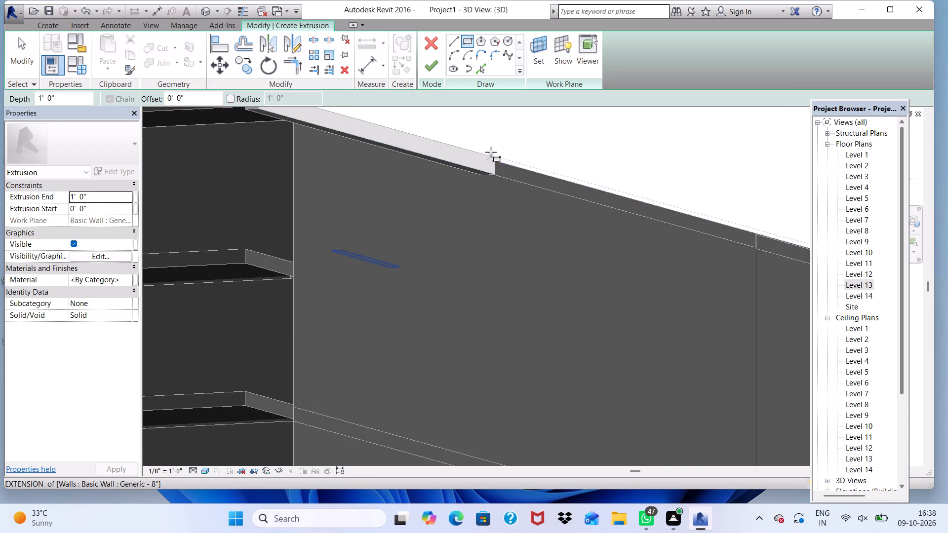
pyautogui.scroll(10, 491, 177)
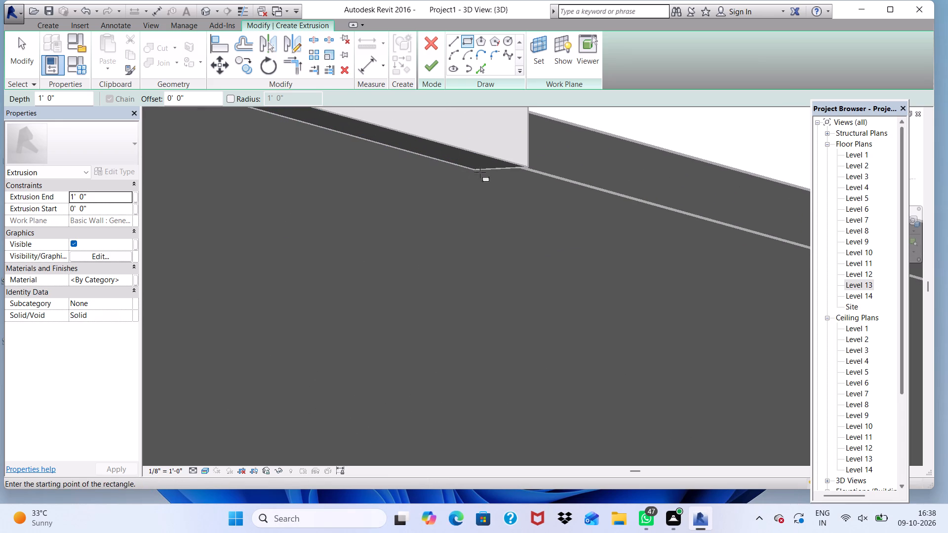
pyautogui.click(474, 170)
pyautogui.scroll(-1, 474, 266)
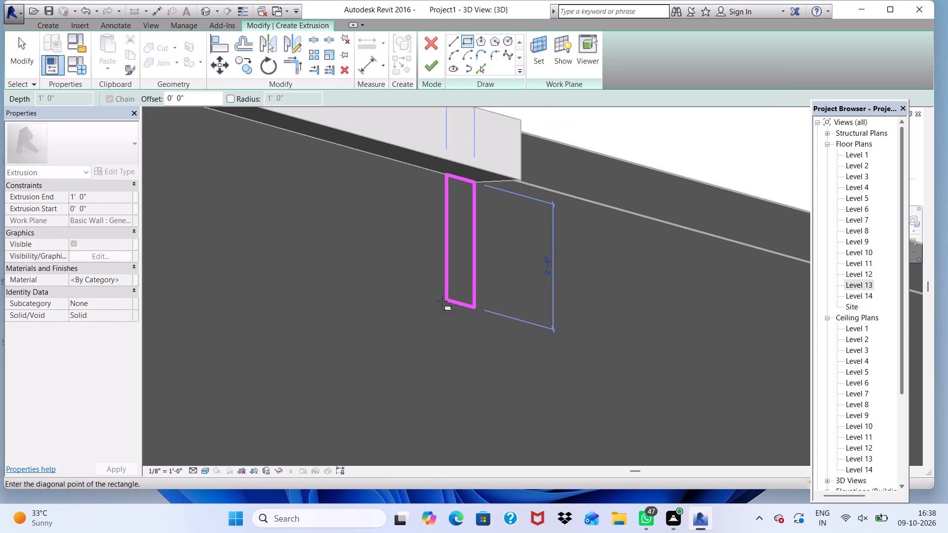
pyautogui.scroll(-3, 442, 301)
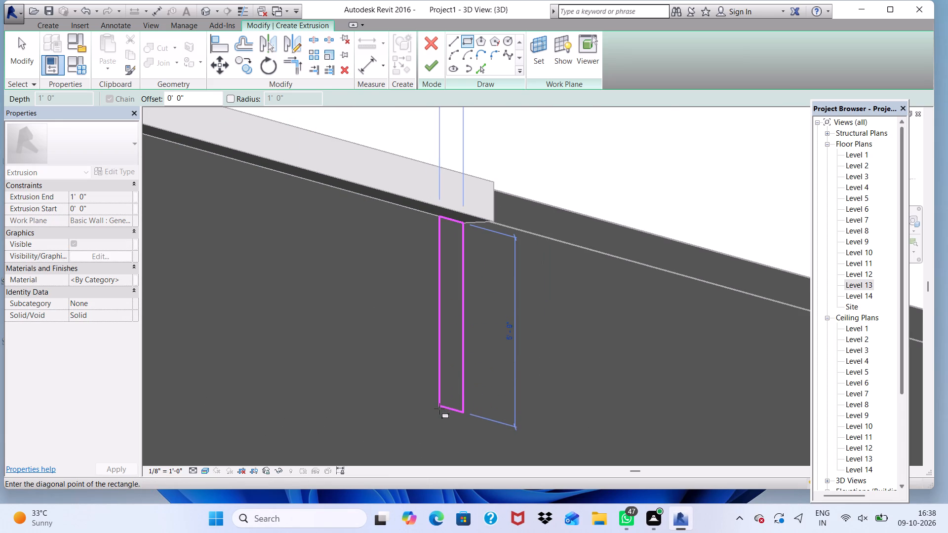
pyautogui.doubleClick(438, 415)
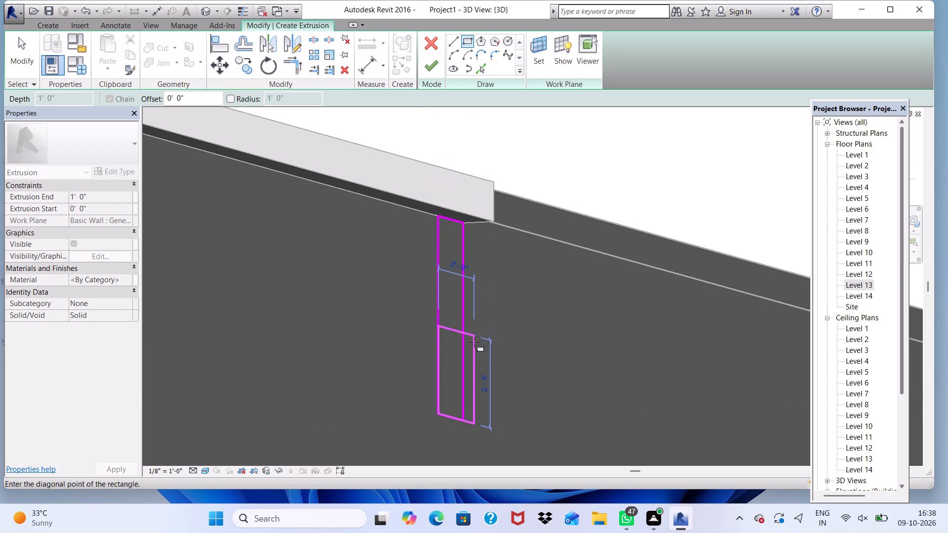
pyautogui.scroll(-1, 447, 406)
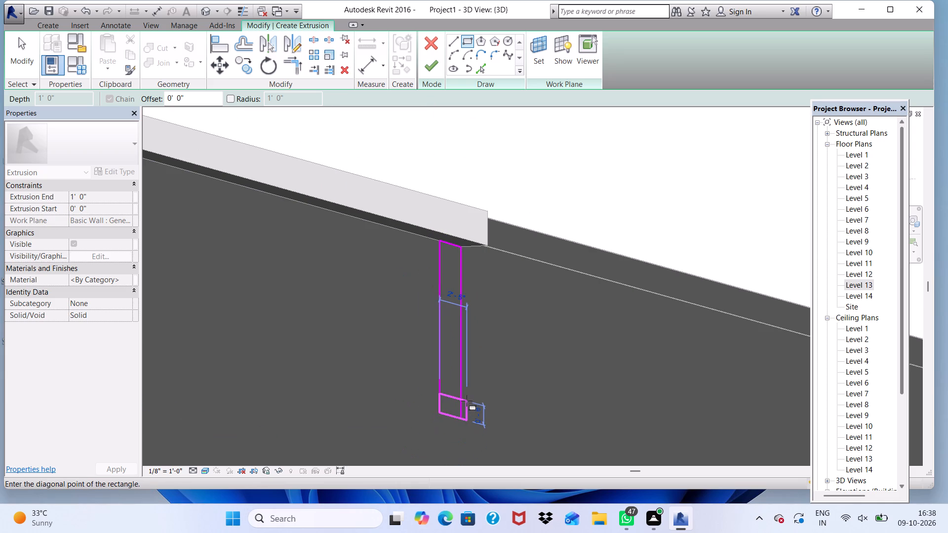
pyautogui.press('Escape')
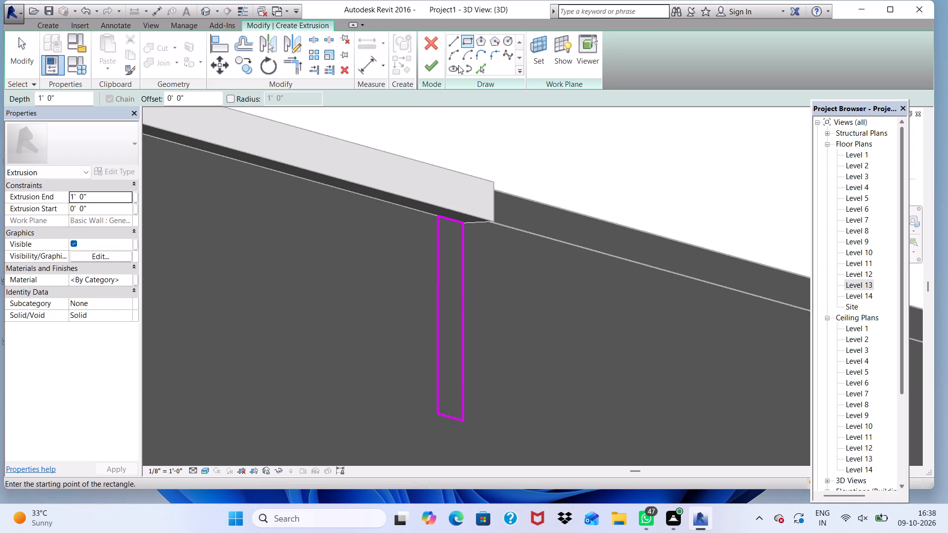
pyautogui.click(435, 69)
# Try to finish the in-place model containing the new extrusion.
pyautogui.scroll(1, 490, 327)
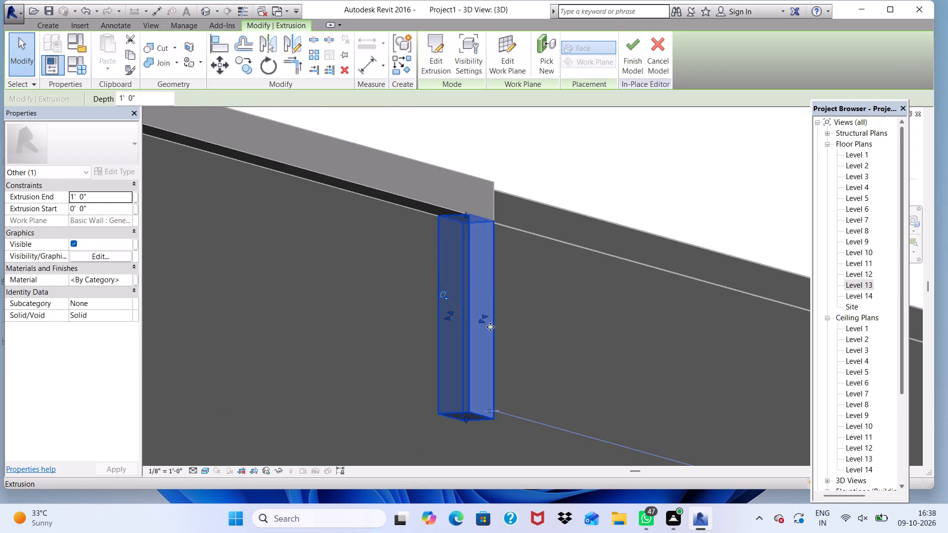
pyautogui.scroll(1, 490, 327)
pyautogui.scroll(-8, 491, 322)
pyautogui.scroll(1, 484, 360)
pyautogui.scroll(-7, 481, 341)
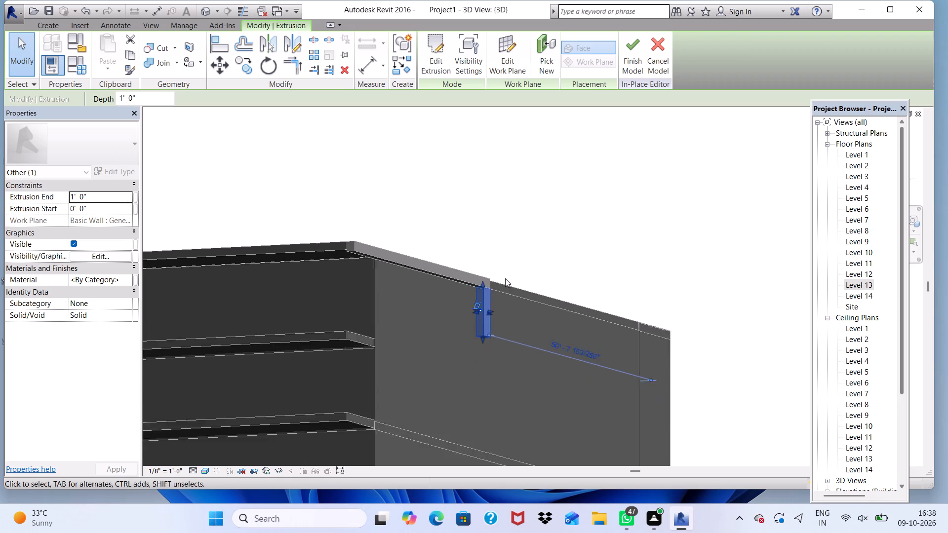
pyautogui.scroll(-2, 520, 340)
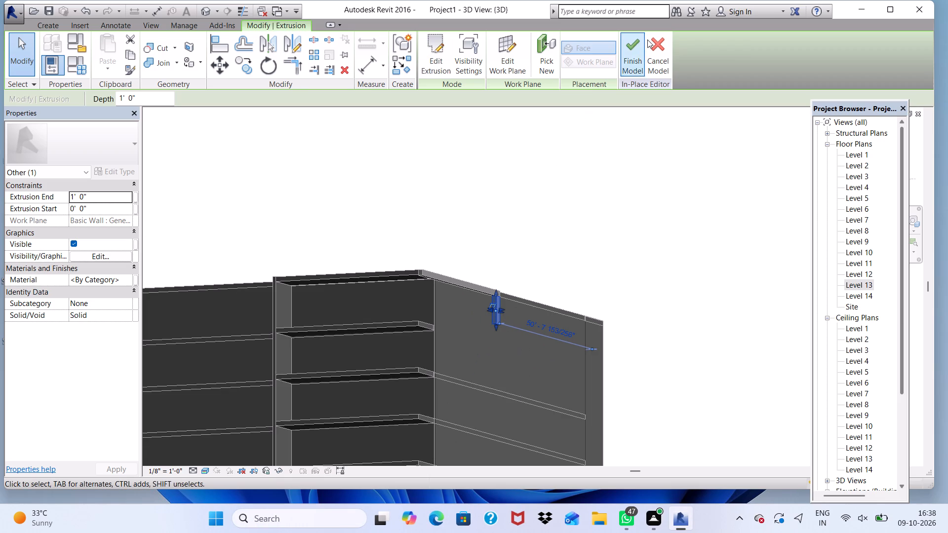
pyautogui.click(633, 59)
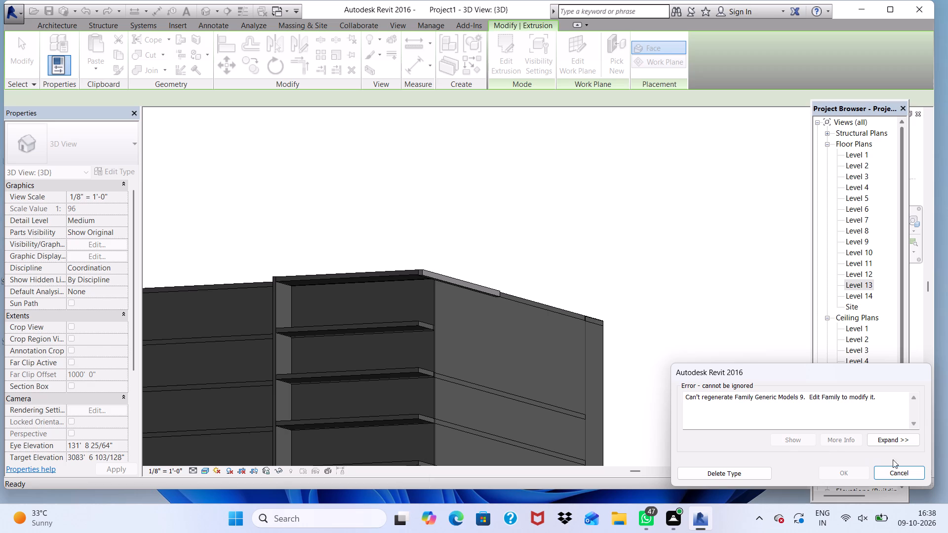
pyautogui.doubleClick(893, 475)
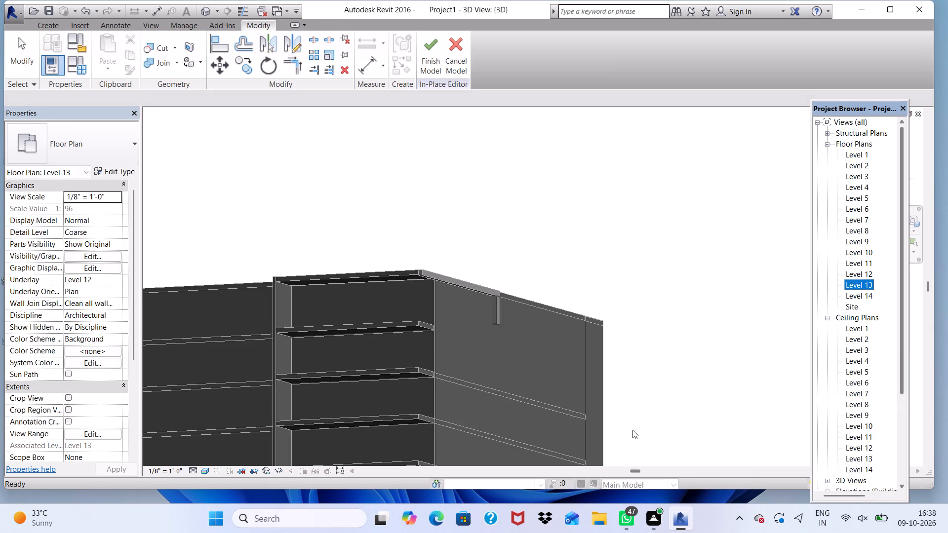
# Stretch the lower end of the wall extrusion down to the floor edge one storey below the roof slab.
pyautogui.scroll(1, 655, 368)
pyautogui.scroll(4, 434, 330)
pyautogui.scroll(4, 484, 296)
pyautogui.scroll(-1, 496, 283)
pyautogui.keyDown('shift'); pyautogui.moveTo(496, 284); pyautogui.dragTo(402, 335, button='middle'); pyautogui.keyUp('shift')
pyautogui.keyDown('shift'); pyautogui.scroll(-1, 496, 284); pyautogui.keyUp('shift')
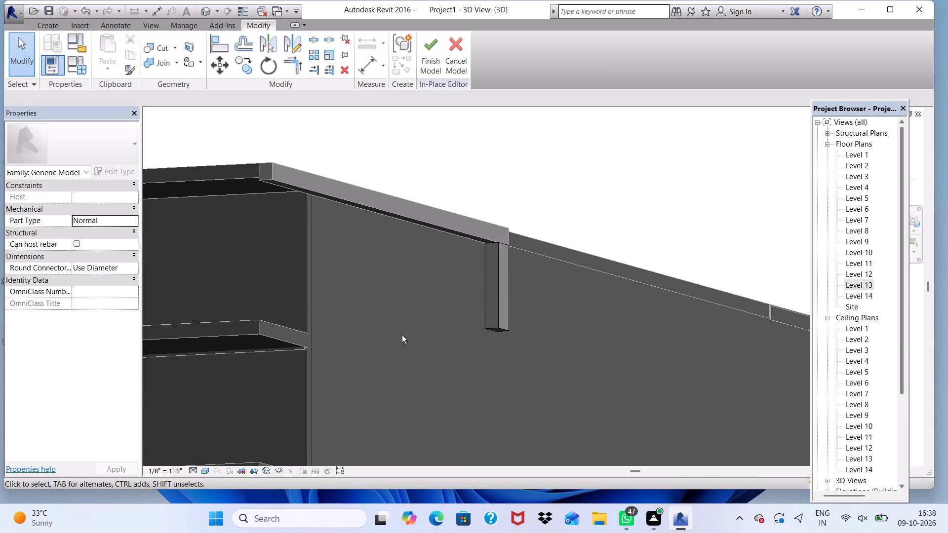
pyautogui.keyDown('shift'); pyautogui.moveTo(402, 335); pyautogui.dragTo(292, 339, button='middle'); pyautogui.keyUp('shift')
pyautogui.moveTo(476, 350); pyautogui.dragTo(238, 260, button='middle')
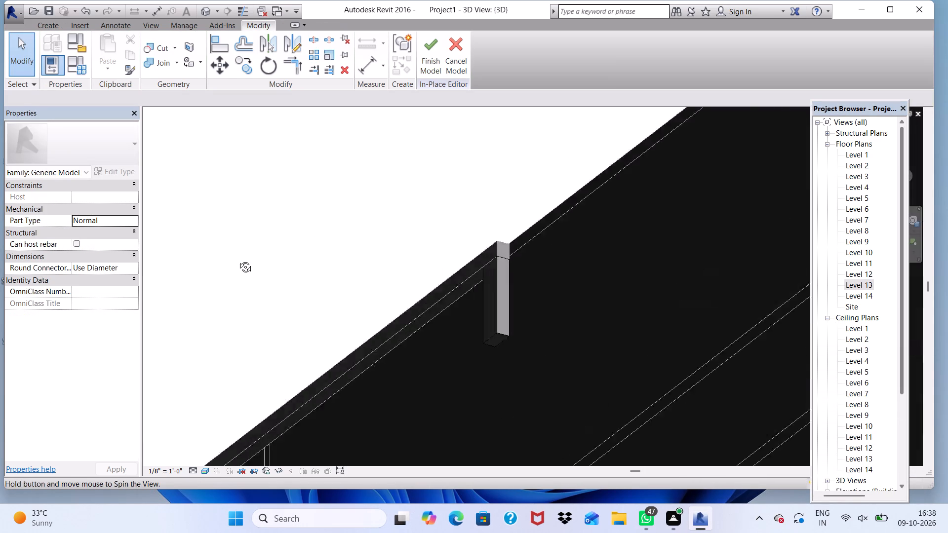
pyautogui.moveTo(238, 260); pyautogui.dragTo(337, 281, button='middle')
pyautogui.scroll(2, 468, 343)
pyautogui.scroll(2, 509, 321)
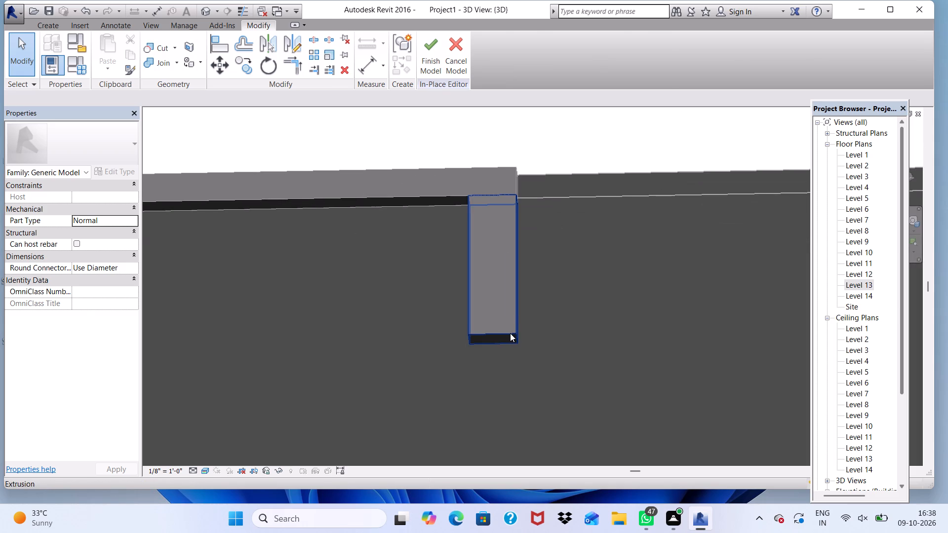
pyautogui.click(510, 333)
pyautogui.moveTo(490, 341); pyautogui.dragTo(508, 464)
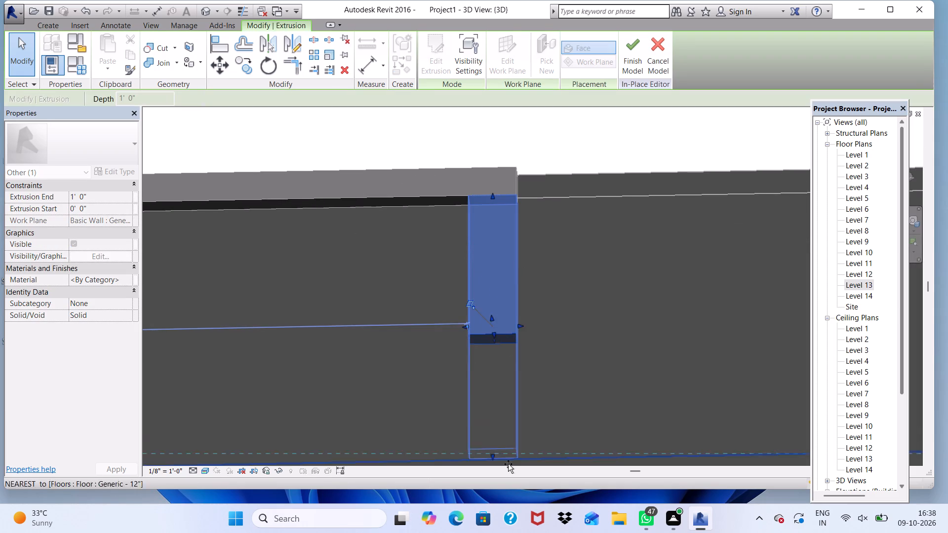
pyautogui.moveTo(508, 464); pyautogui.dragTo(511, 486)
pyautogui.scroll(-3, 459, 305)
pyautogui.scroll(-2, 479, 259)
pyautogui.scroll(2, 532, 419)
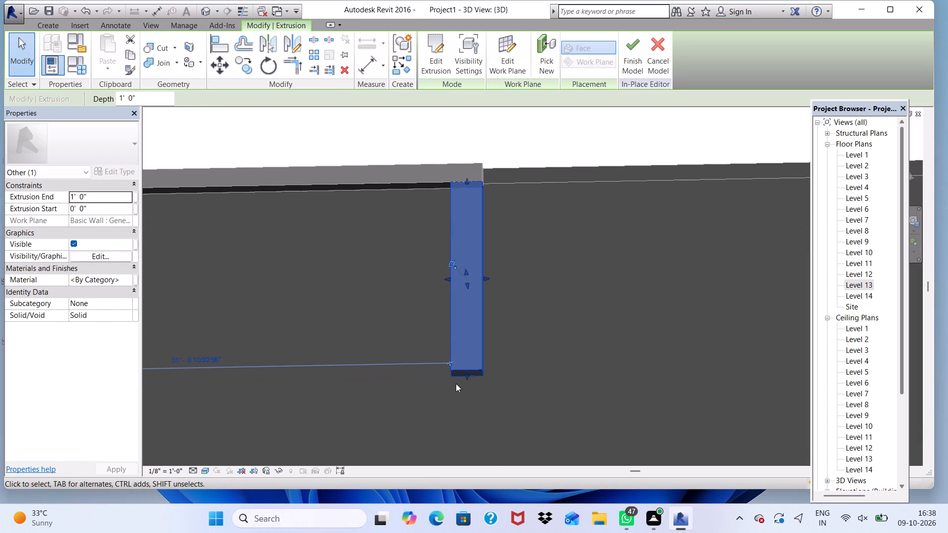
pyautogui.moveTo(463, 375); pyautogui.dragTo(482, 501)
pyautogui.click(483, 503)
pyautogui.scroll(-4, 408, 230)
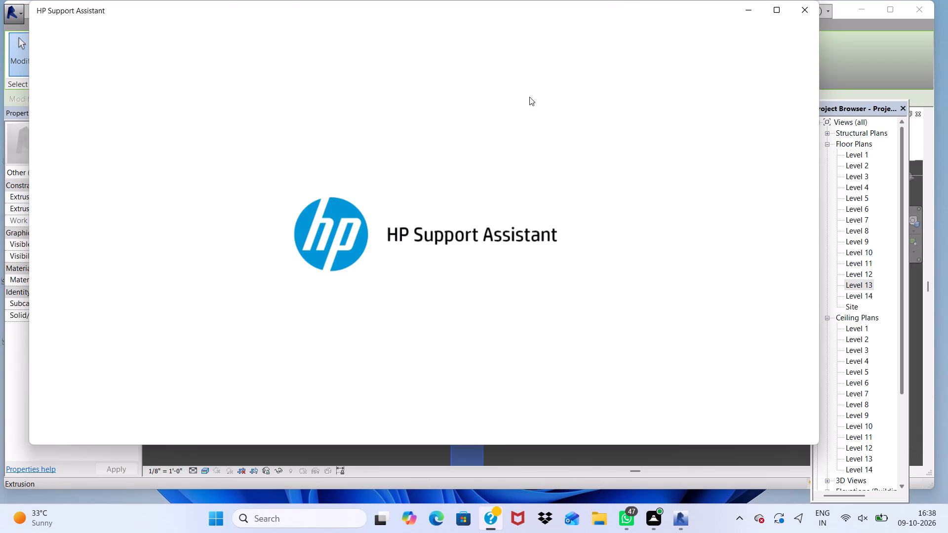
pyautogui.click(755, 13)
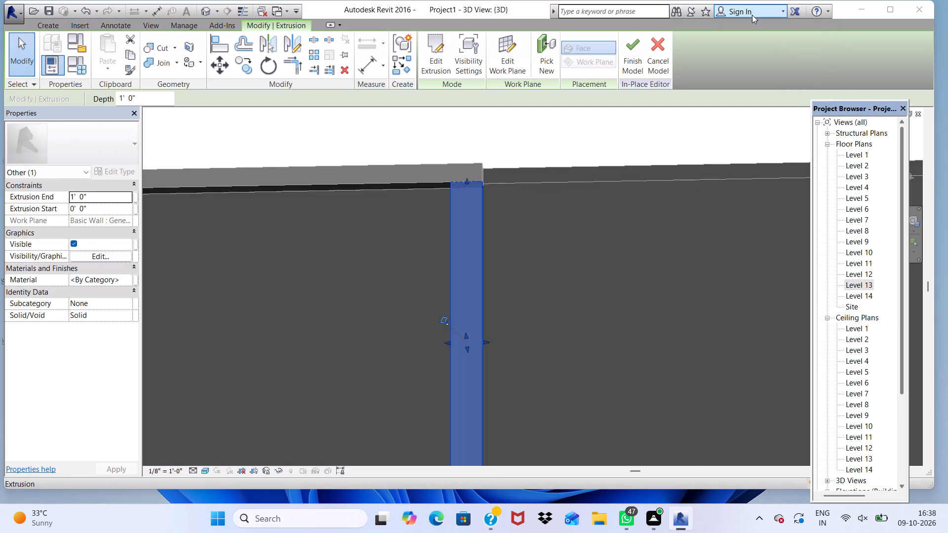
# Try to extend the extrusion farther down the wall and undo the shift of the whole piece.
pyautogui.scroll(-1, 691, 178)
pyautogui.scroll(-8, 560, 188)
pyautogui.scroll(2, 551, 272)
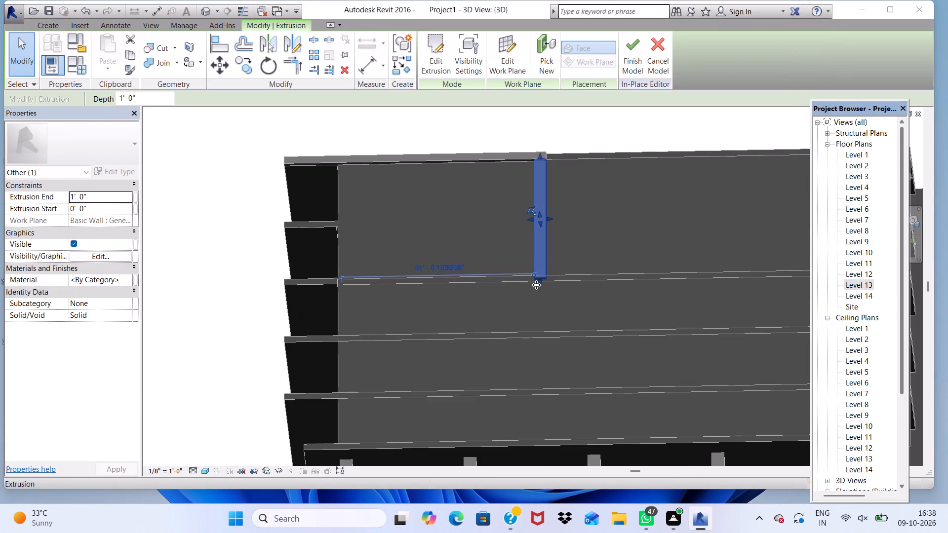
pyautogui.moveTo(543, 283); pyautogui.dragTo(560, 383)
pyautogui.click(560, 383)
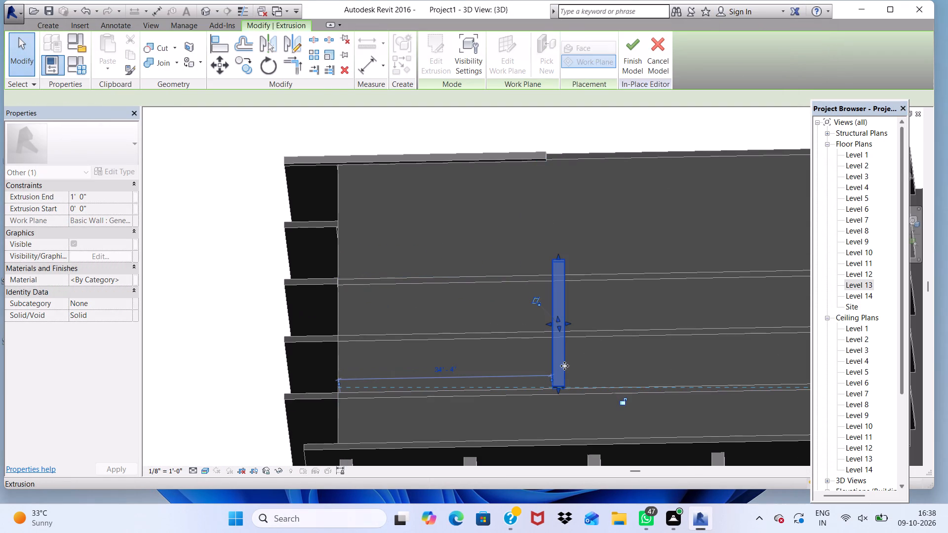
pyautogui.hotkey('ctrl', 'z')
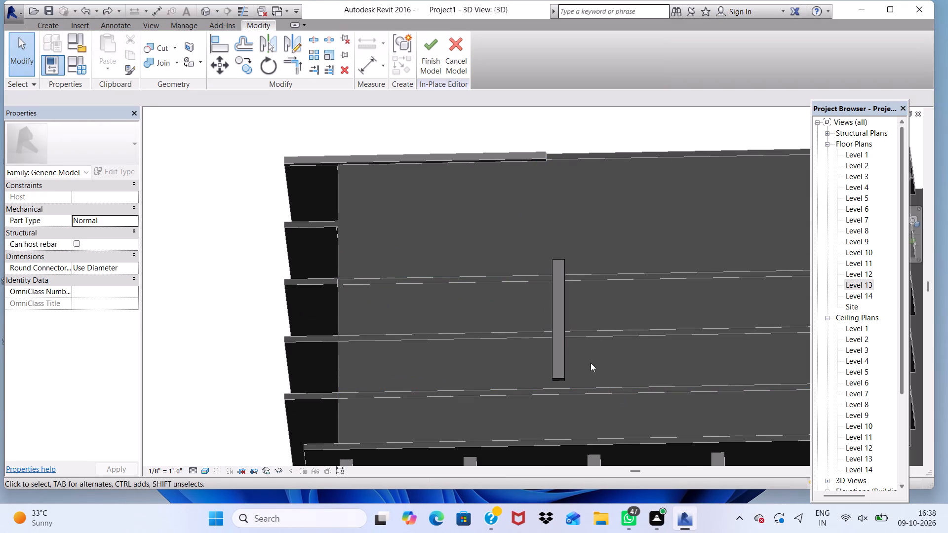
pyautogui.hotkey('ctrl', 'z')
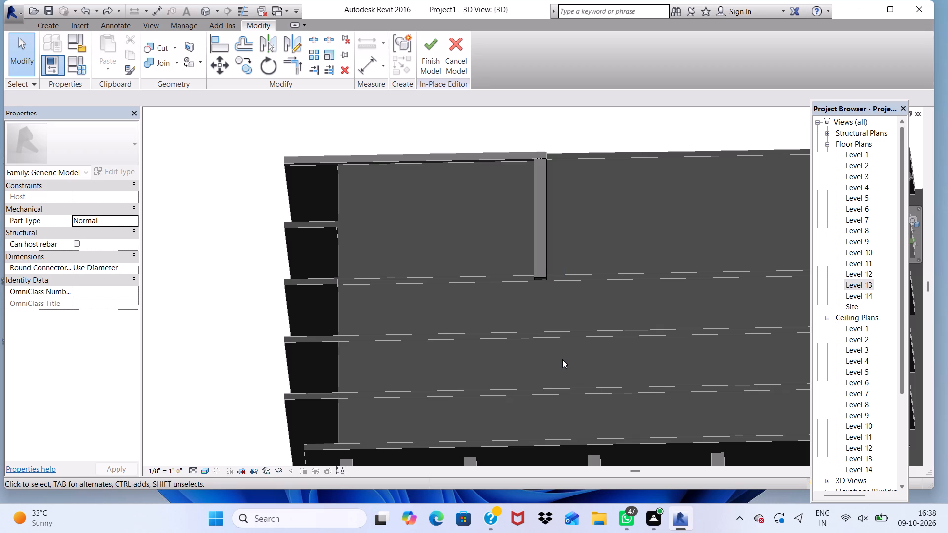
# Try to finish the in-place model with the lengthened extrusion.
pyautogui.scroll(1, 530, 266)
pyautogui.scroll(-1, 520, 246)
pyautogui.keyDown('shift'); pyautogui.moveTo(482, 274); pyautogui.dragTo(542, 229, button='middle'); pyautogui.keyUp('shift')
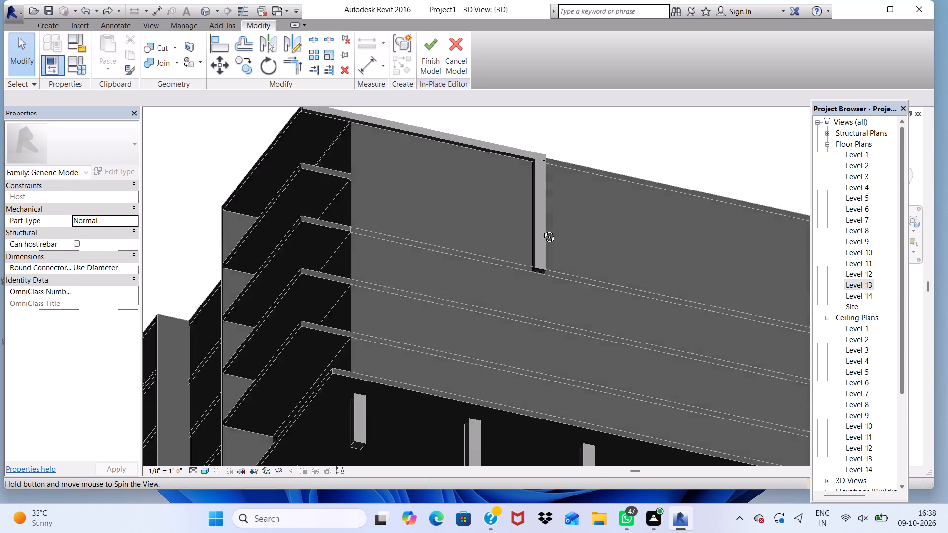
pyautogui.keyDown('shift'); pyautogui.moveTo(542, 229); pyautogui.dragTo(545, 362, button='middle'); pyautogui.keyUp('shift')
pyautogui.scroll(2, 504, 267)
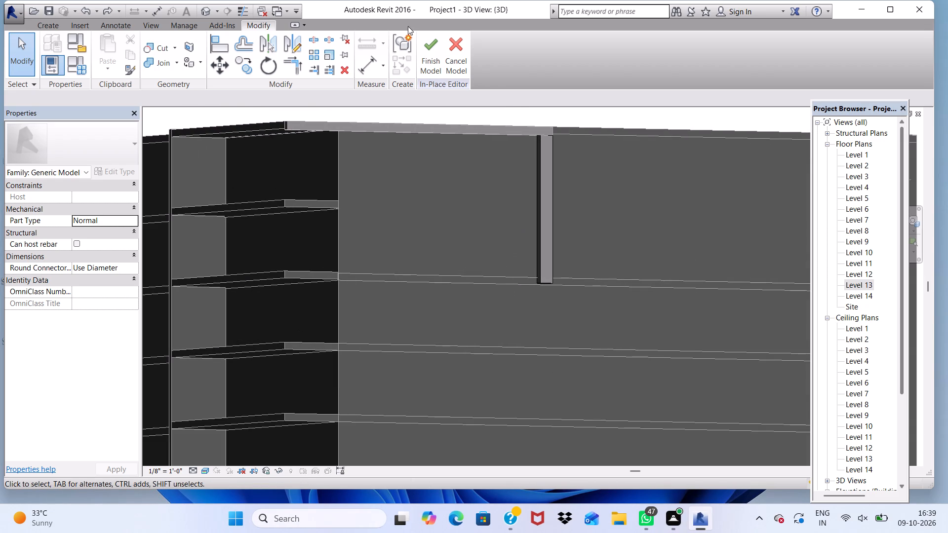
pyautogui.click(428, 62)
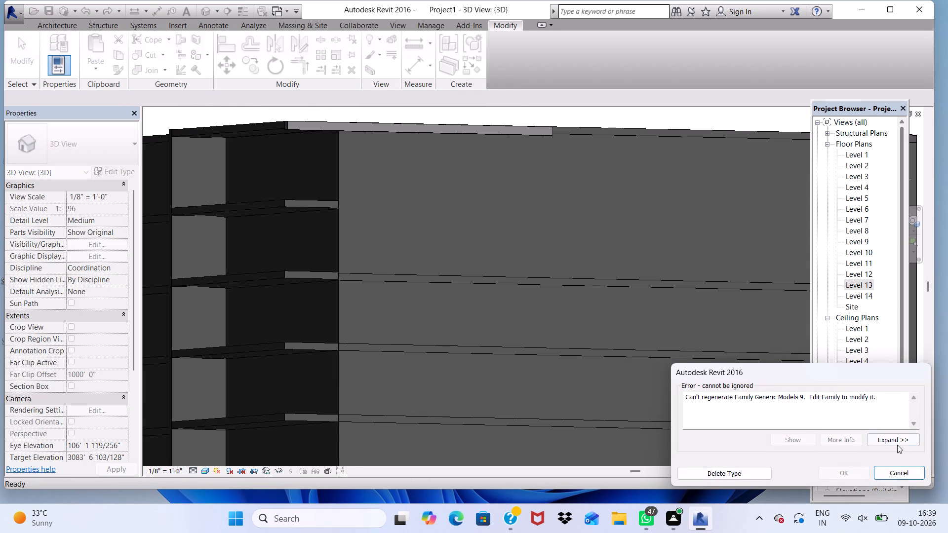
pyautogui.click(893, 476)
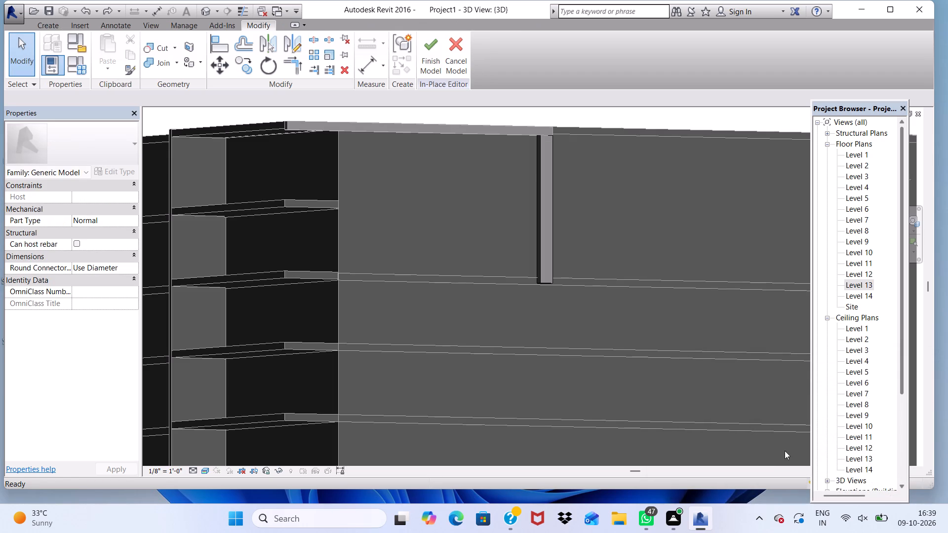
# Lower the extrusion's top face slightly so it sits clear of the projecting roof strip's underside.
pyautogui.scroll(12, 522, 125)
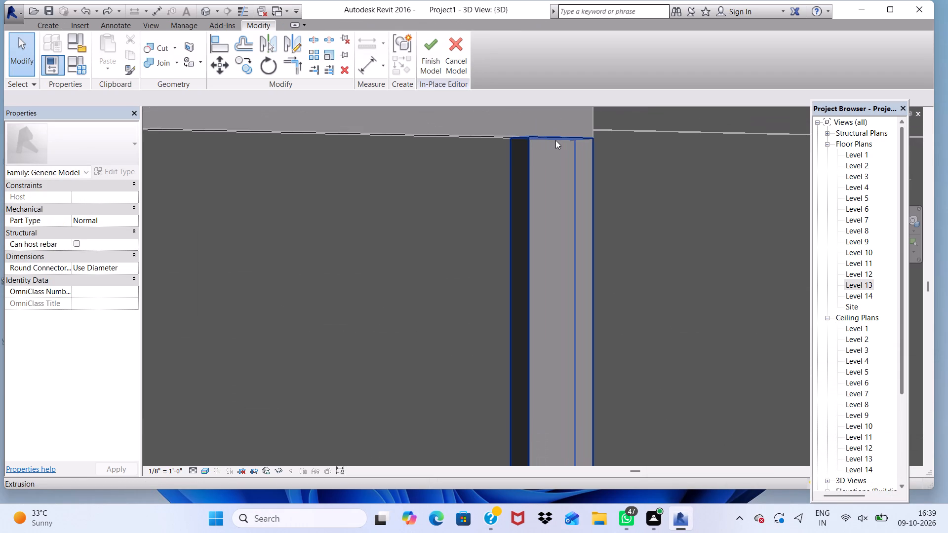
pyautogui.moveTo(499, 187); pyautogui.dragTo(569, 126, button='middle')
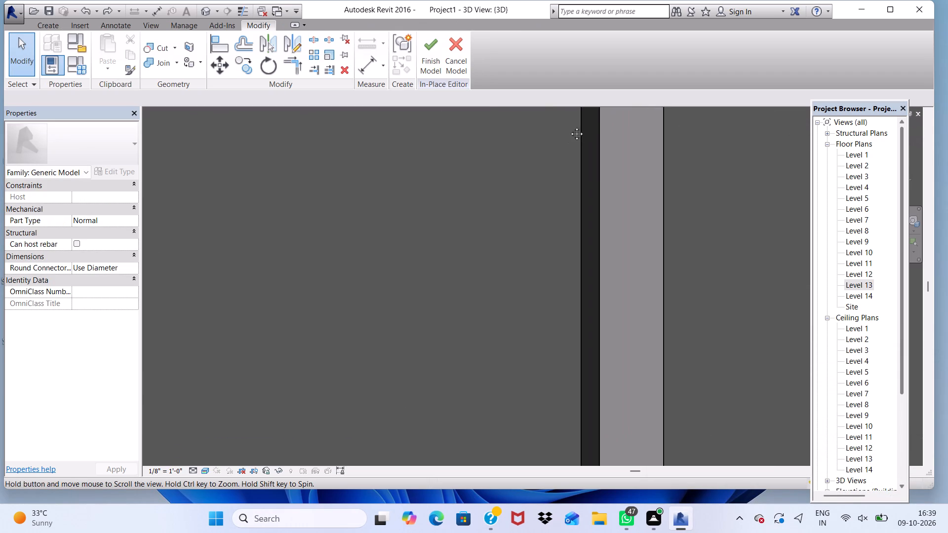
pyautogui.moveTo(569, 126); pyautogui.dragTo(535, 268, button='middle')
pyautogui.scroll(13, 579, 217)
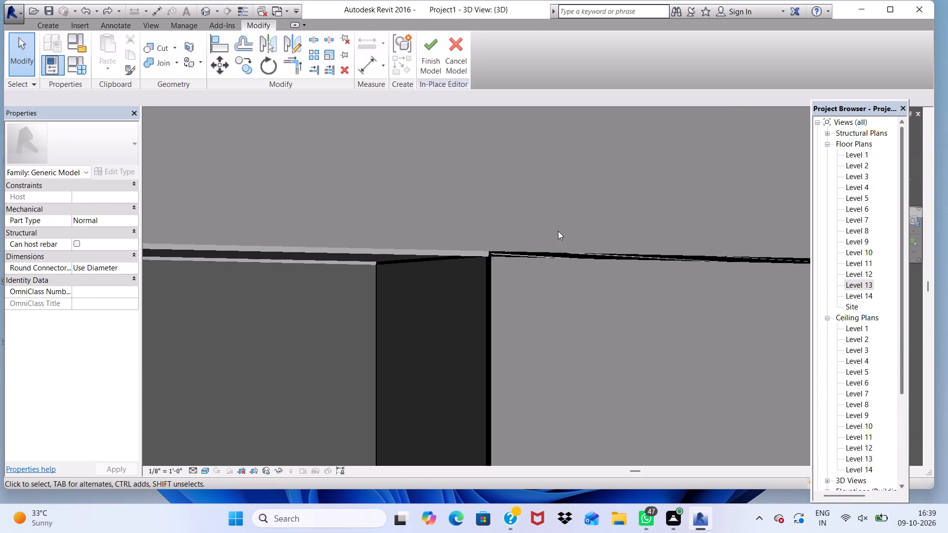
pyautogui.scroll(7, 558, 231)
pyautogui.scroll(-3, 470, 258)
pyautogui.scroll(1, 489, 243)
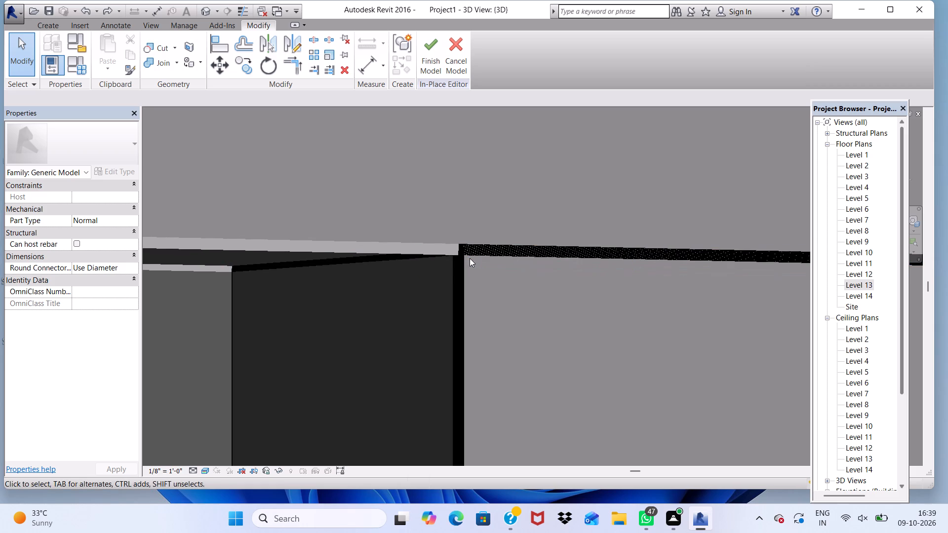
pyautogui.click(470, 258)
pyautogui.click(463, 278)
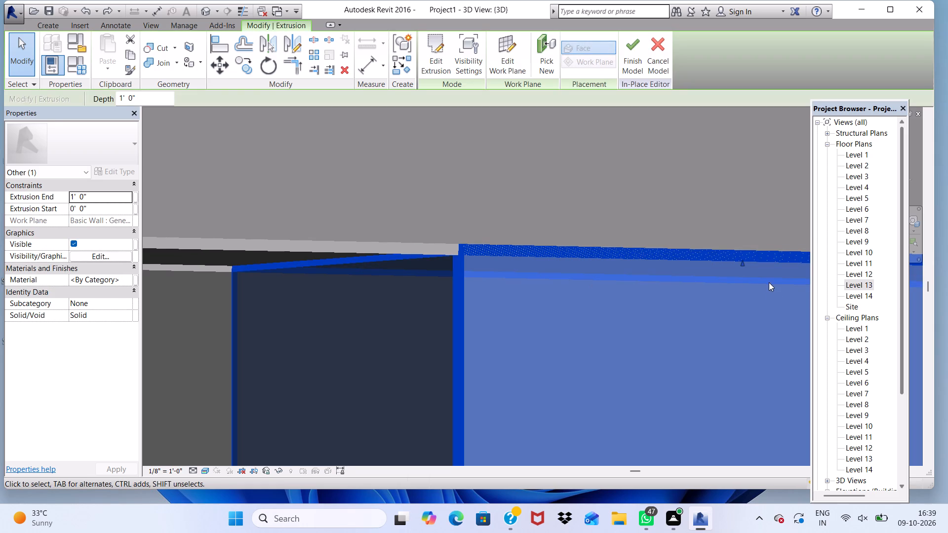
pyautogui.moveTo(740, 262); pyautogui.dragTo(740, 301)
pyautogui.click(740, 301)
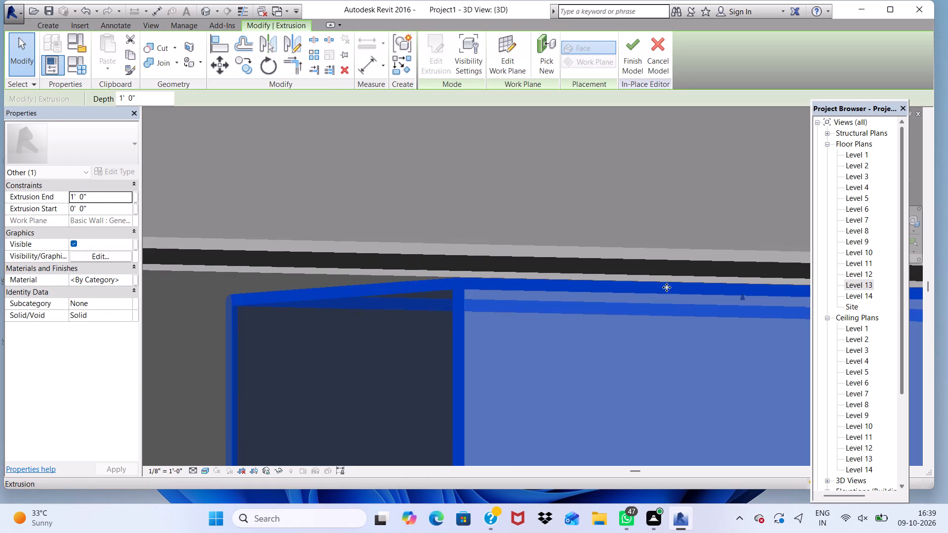
# Try to finish the in-place model again and delete its type to leave the in-place editor.
pyautogui.scroll(-3, 563, 290)
pyautogui.scroll(-8, 527, 252)
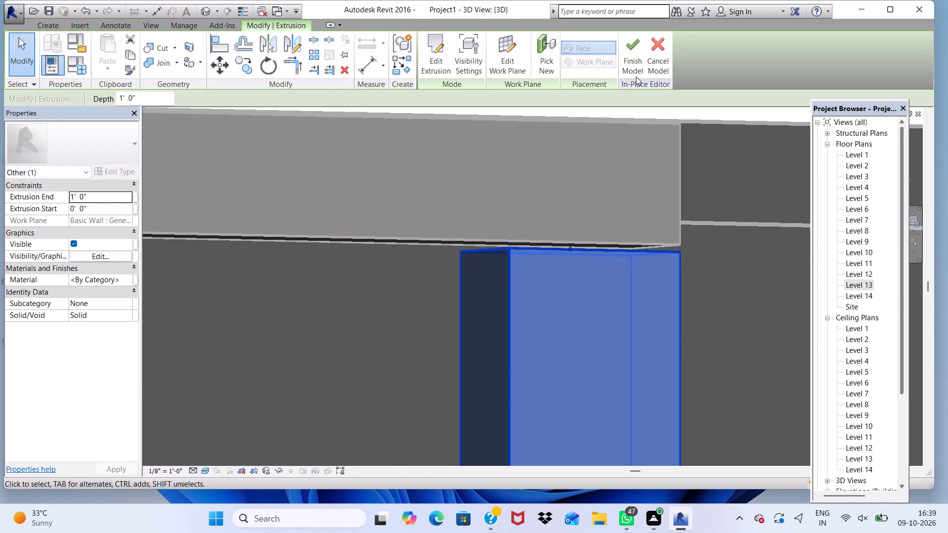
pyautogui.click(636, 76)
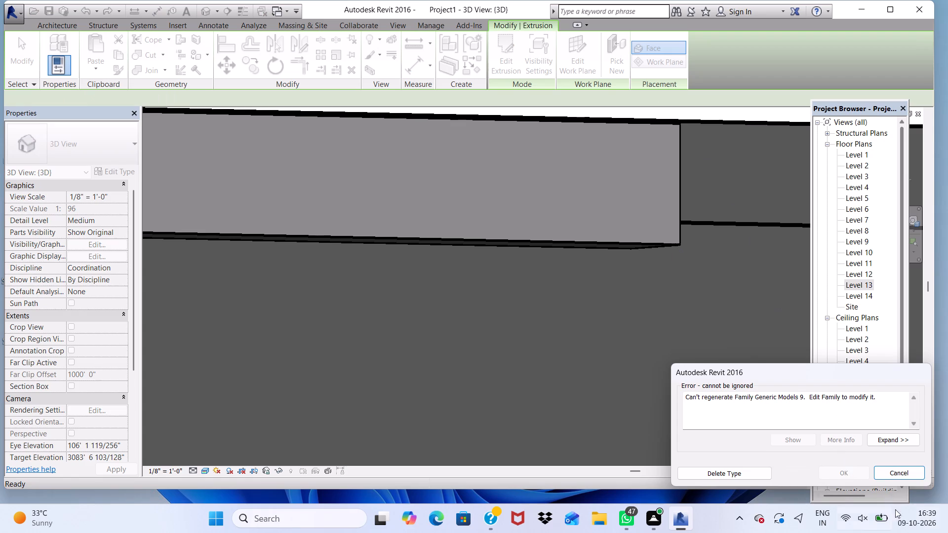
pyautogui.click(726, 472)
# Copy the horizontal Generic Models strip at the roof edge 10'-6" straight down, onto the floor edge one storey below.
pyautogui.scroll(-12, 726, 467)
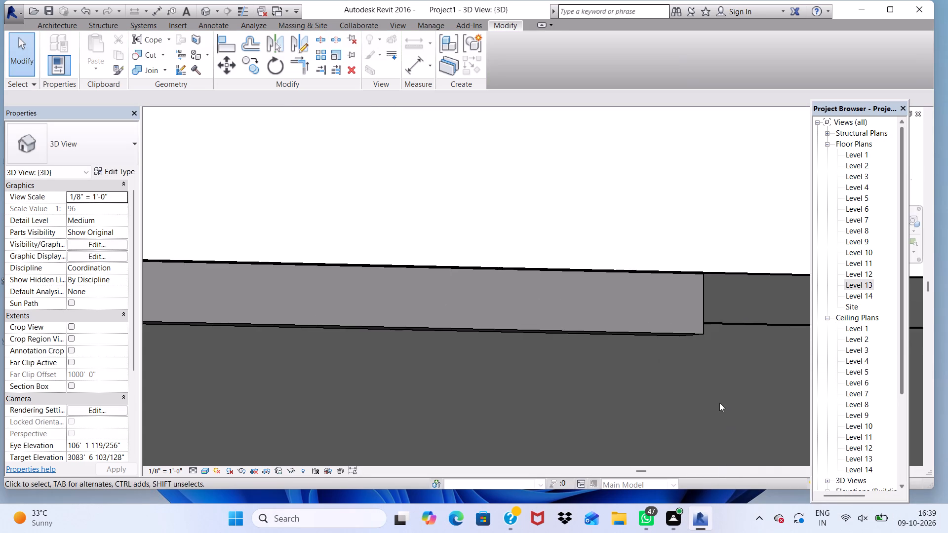
pyautogui.scroll(-13, 719, 403)
pyautogui.scroll(3, 532, 366)
pyautogui.scroll(-1, 539, 355)
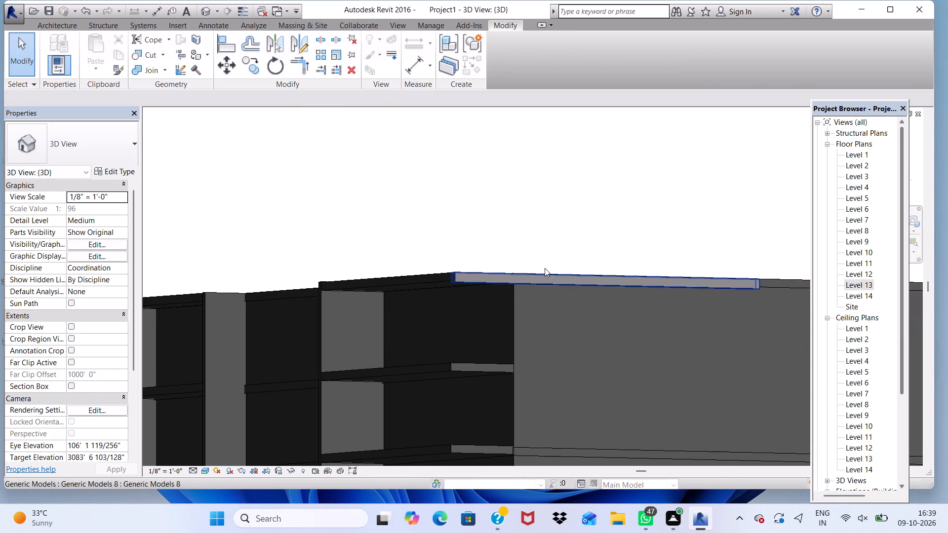
pyautogui.click(536, 277)
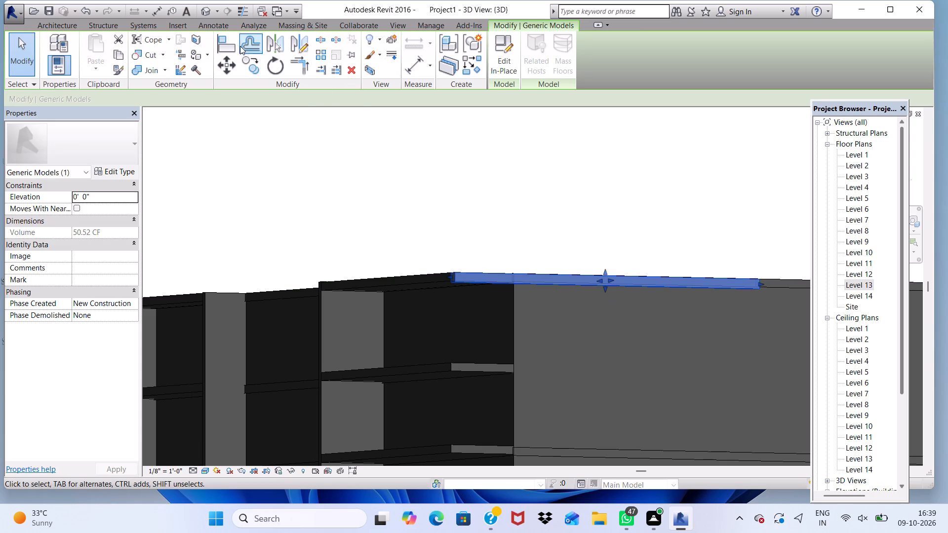
pyautogui.click(254, 65)
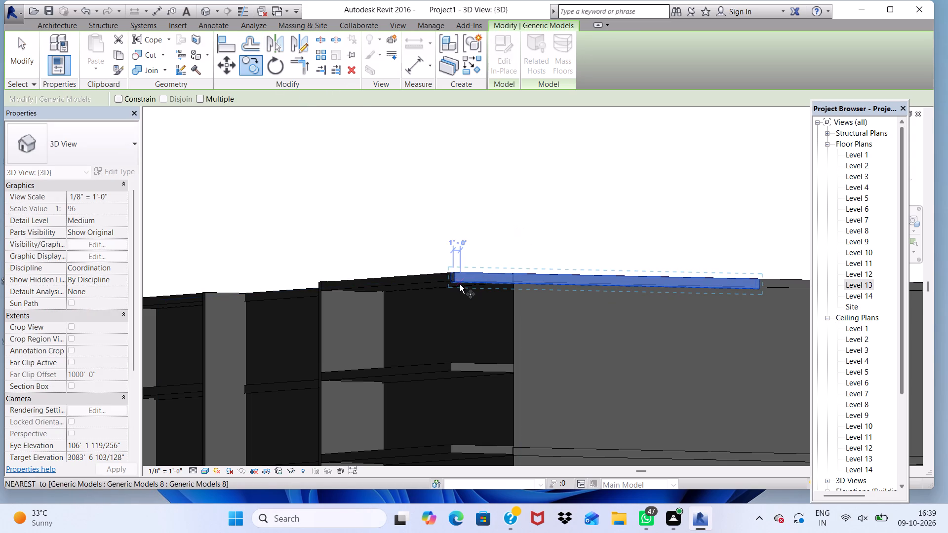
pyautogui.click(450, 285)
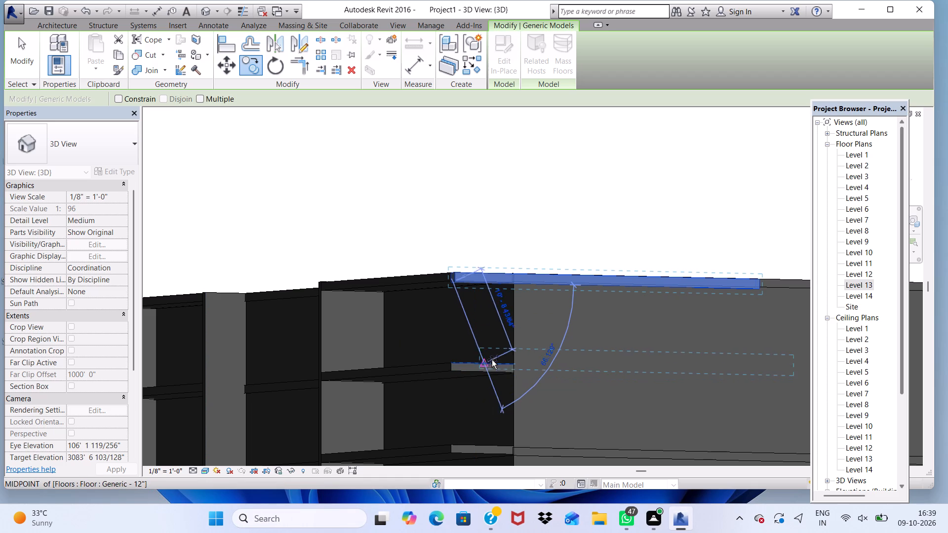
pyautogui.click(455, 367)
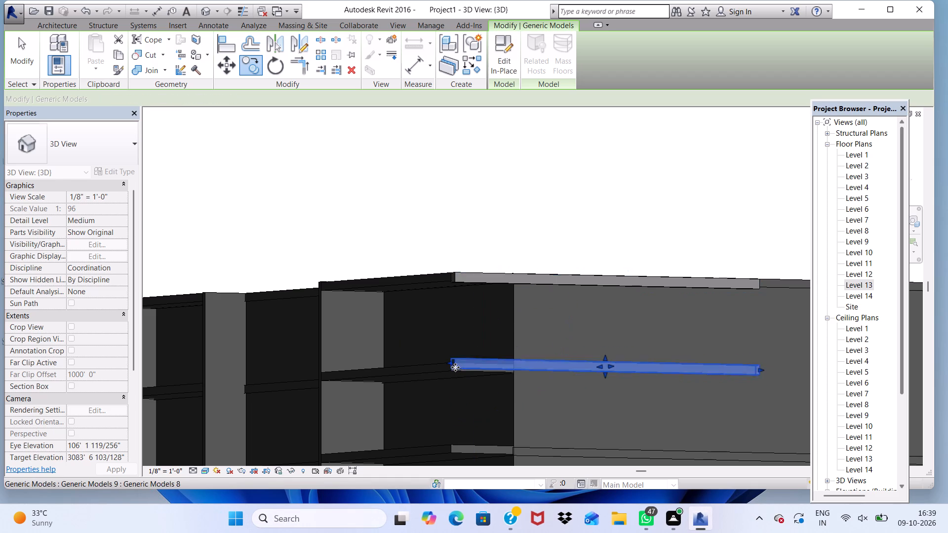
# Stretch the copied strip's bottom face down to cover the underside of the projecting floor slab edge.
pyautogui.scroll(2, 631, 330)
pyautogui.scroll(-2, 566, 316)
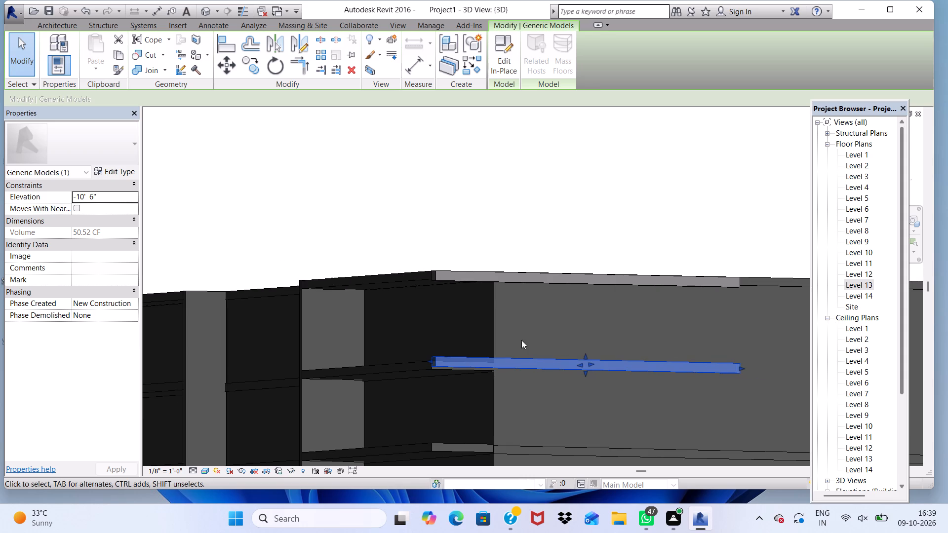
pyautogui.moveTo(515, 347); pyautogui.dragTo(443, 414, button='middle')
pyautogui.scroll(-1, 515, 347)
pyautogui.scroll(3, 523, 330)
pyautogui.scroll(2, 602, 371)
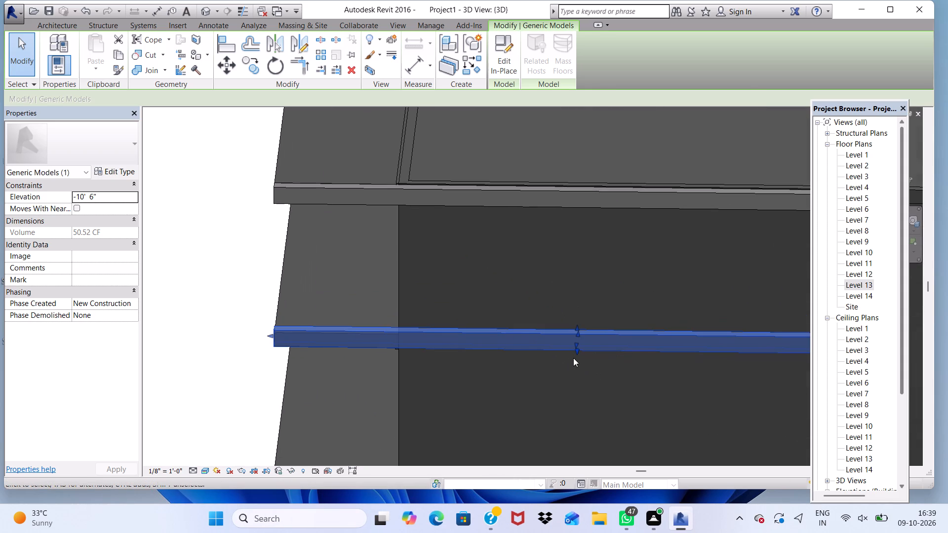
pyautogui.keyDown('shift'); pyautogui.moveTo(543, 399); pyautogui.dragTo(690, 289, button='middle'); pyautogui.keyUp('shift')
pyautogui.keyDown('shift'); pyautogui.scroll(-1, 543, 399); pyautogui.keyUp('shift')
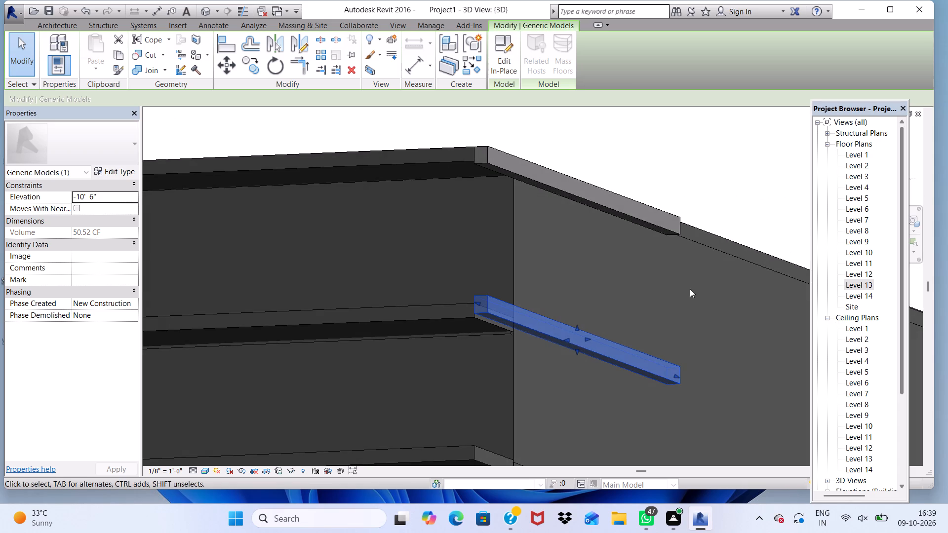
pyautogui.scroll(3, 573, 401)
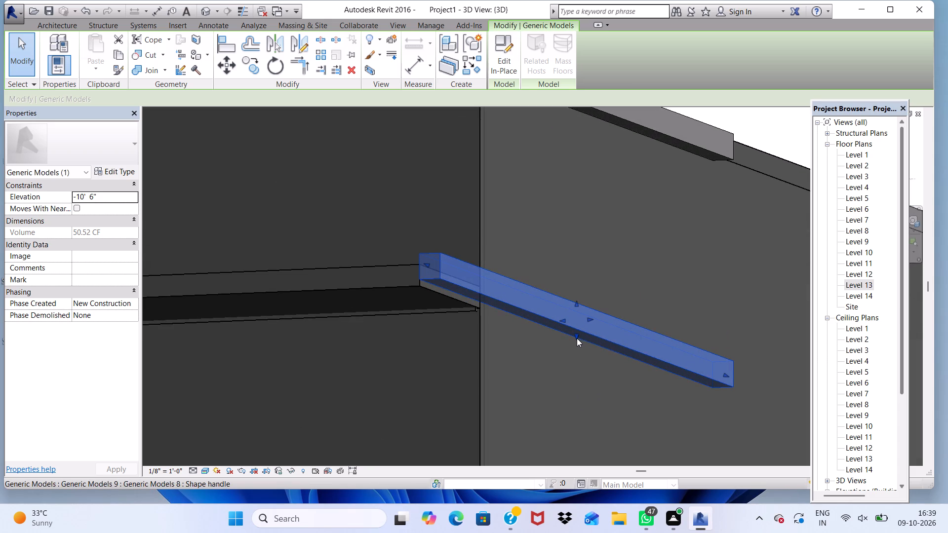
pyautogui.click(577, 336)
pyautogui.doubleClick(579, 339)
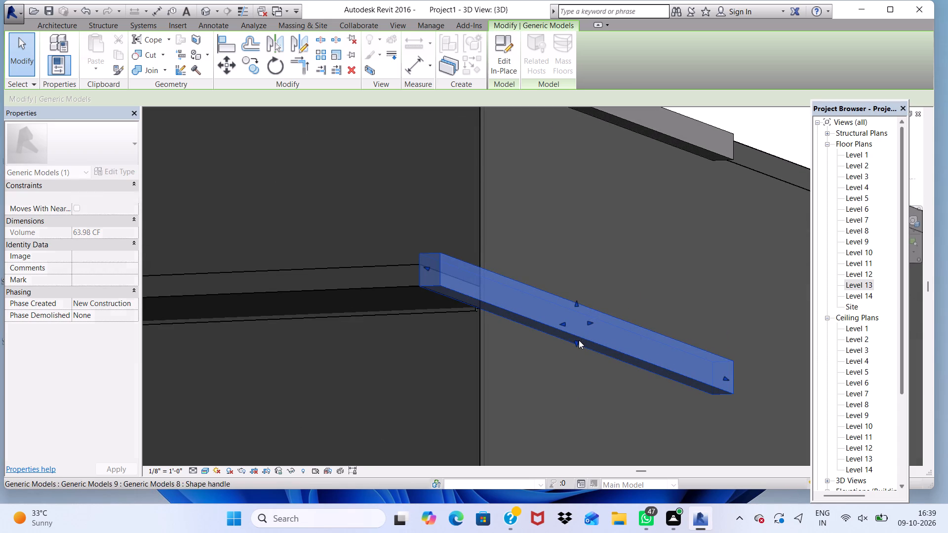
# Lower the copied strip's top face slightly to bring it closer to the slab's thickness.
pyautogui.scroll(1, 581, 313)
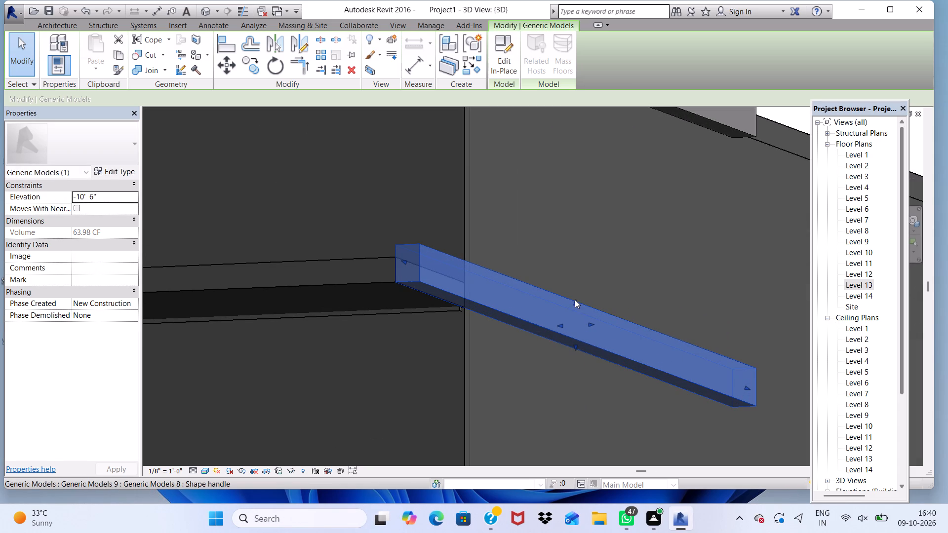
pyautogui.moveTo(575, 300); pyautogui.dragTo(575, 310)
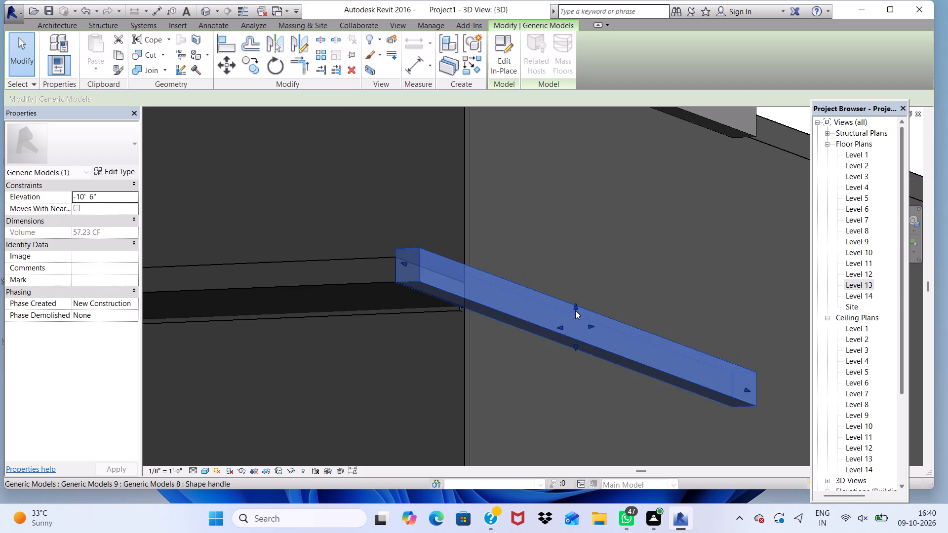
pyautogui.scroll(-6, 575, 310)
pyautogui.scroll(-1, 598, 417)
pyautogui.keyDown('shift'); pyautogui.moveTo(598, 419); pyautogui.dragTo(495, 454, button='middle'); pyautogui.keyUp('shift')
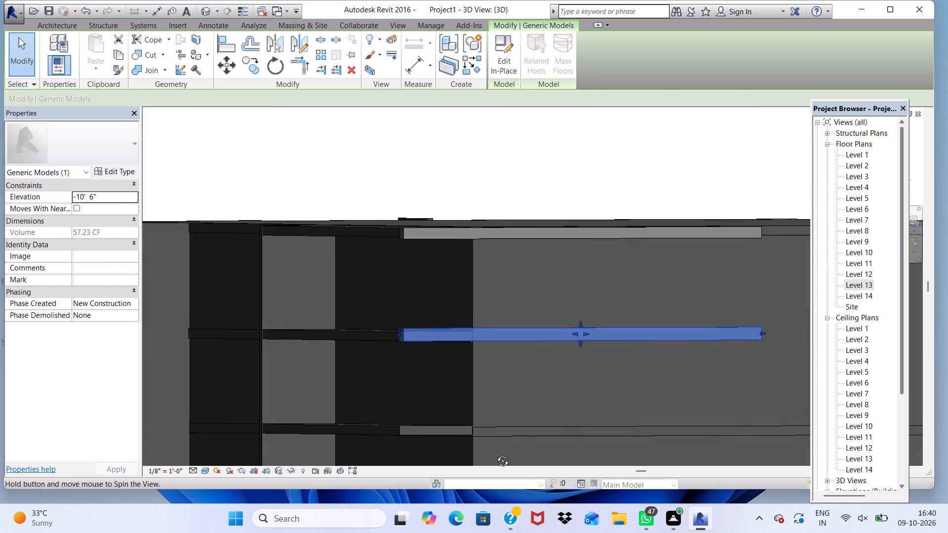
pyautogui.keyDown('shift'); pyautogui.moveTo(495, 454); pyautogui.dragTo(474, 461, button='middle'); pyautogui.keyUp('shift')
pyautogui.click(272, 149)
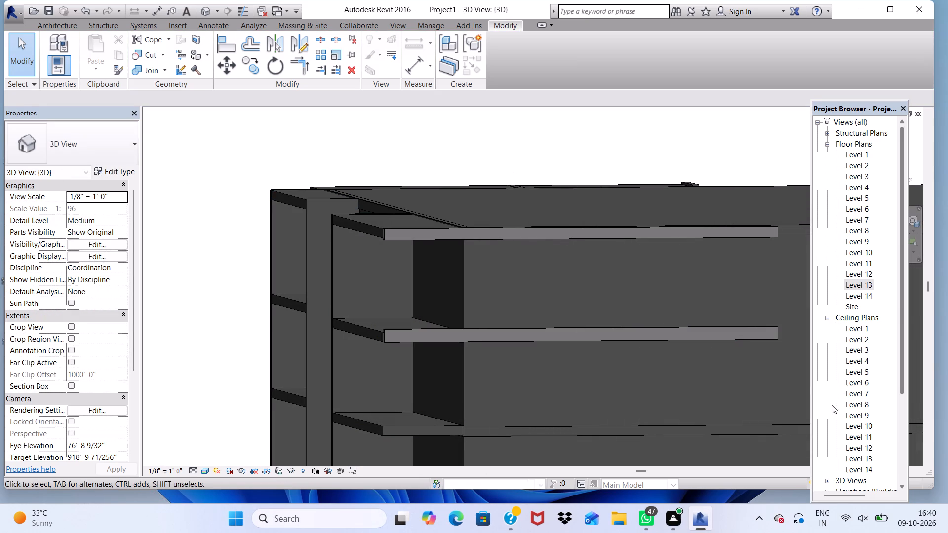
# Examine from several sides how the copied strip's end fits against the projecting slab edge.
pyautogui.scroll(1, 730, 345)
pyautogui.scroll(-3, 730, 345)
pyautogui.keyDown('shift'); pyautogui.scroll(-1, 669, 377); pyautogui.keyUp('shift')
pyautogui.keyDown('shift'); pyautogui.moveTo(669, 377); pyautogui.dragTo(651, 385, button='middle'); pyautogui.keyUp('shift')
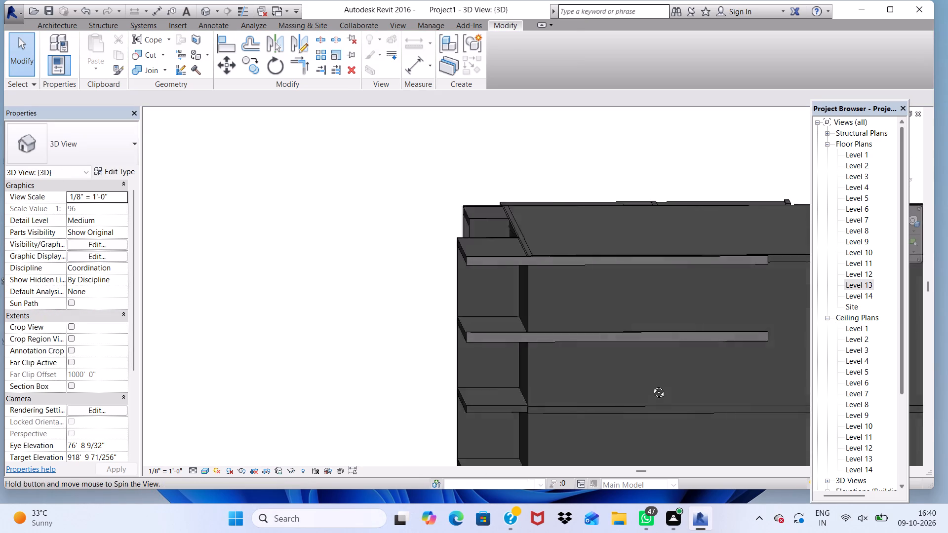
pyautogui.keyDown('shift'); pyautogui.moveTo(651, 385); pyautogui.dragTo(725, 347, button='middle'); pyautogui.keyUp('shift')
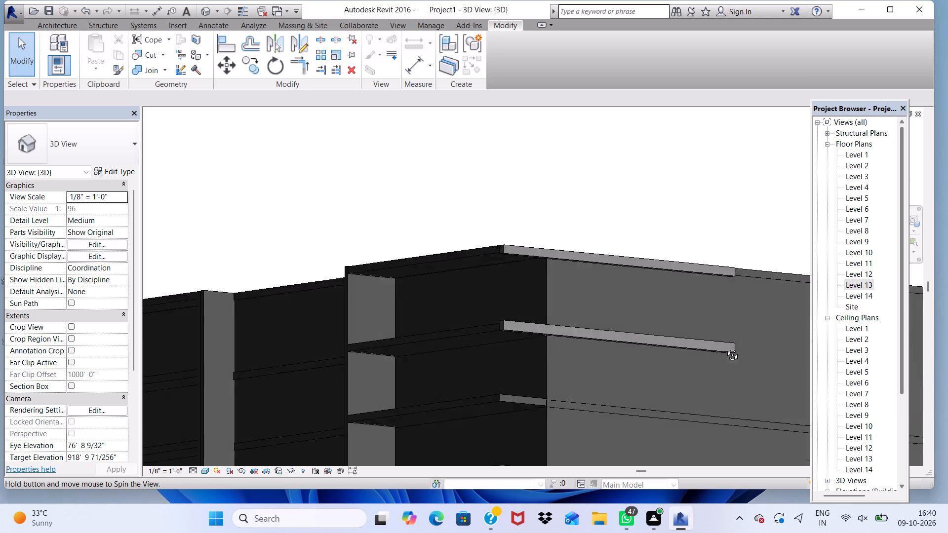
pyautogui.keyDown('shift'); pyautogui.moveTo(725, 347); pyautogui.dragTo(688, 231, button='middle'); pyautogui.keyUp('shift')
pyautogui.scroll(-4, 703, 324)
pyautogui.moveTo(687, 329); pyautogui.dragTo(639, 296, button='middle')
pyautogui.keyDown('shift'); pyautogui.scroll(-1, 591, 298); pyautogui.keyUp('shift')
pyautogui.keyDown('shift'); pyautogui.moveTo(591, 298); pyautogui.dragTo(719, 392, button='middle'); pyautogui.keyUp('shift')
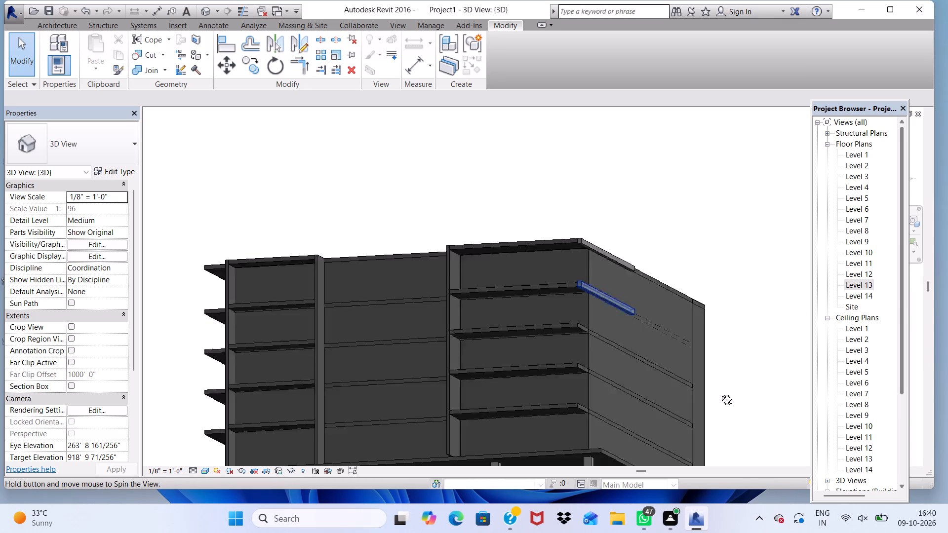
pyautogui.keyDown('shift'); pyautogui.moveTo(719, 392); pyautogui.dragTo(786, 524, button='middle'); pyautogui.keyUp('shift')
pyautogui.scroll(3, 666, 376)
pyautogui.scroll(7, 636, 345)
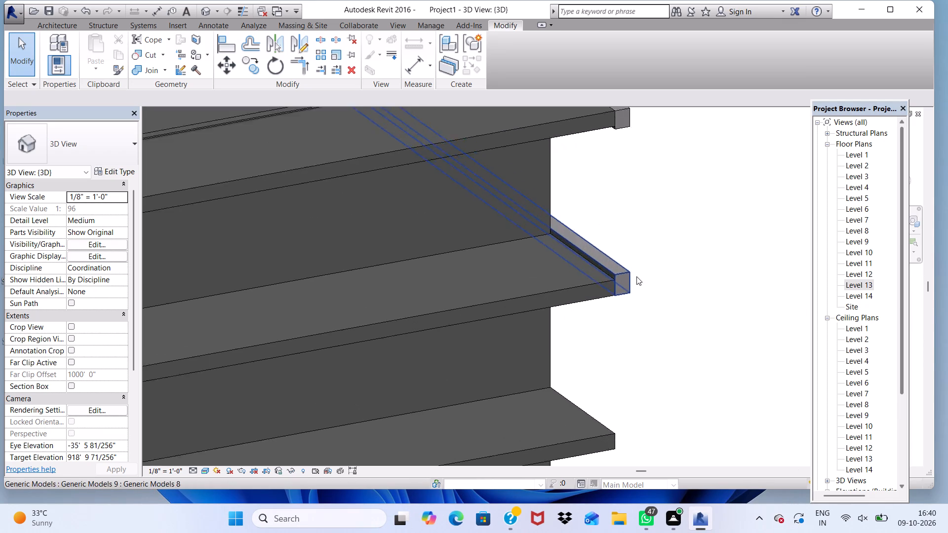
pyautogui.scroll(8, 636, 276)
# Lower the copied strip's top face a little further toward the top of the slab.
pyautogui.click(614, 273)
pyautogui.scroll(-4, 499, 156)
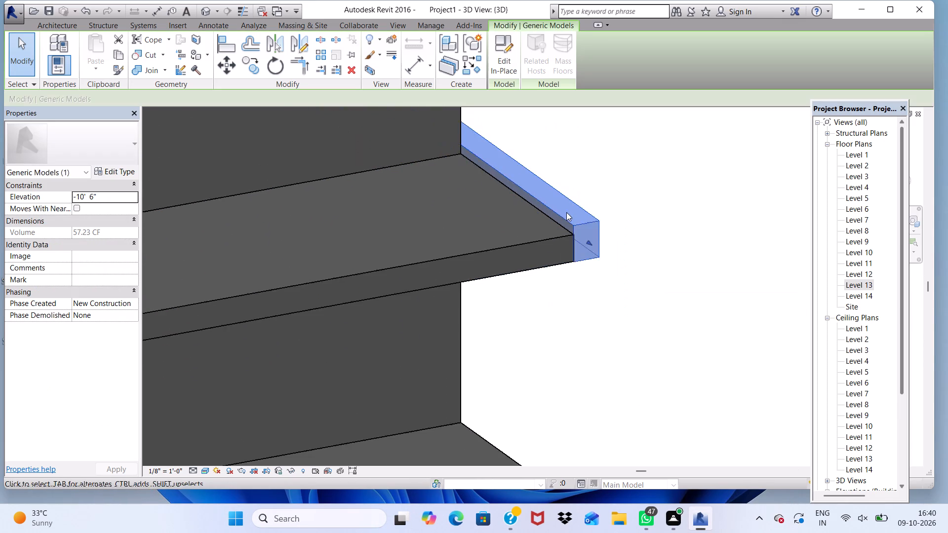
pyautogui.scroll(-3, 566, 212)
pyautogui.keyDown('shift'); pyautogui.moveTo(619, 274); pyautogui.dragTo(516, 315, button='middle'); pyautogui.keyUp('shift')
pyautogui.scroll(-5, 461, 265)
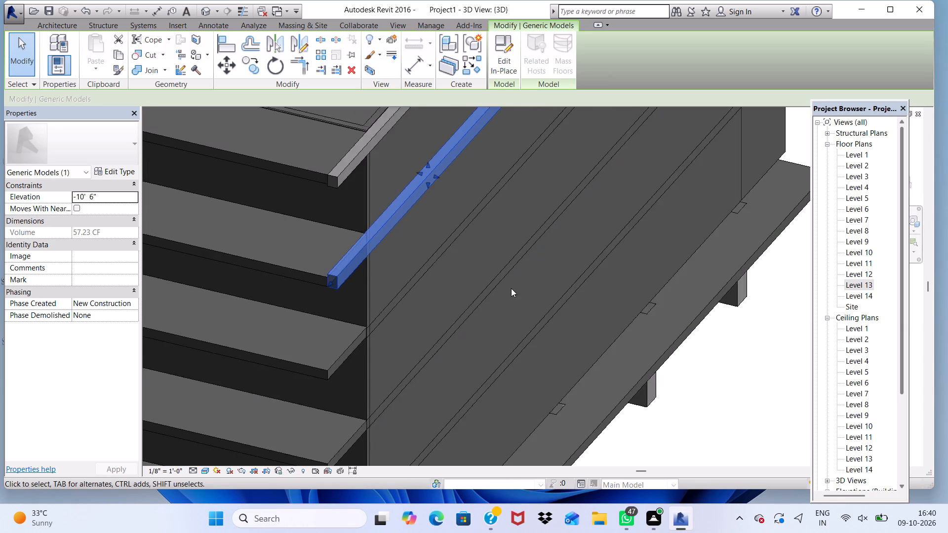
pyautogui.scroll(-2, 511, 288)
pyautogui.scroll(3, 494, 222)
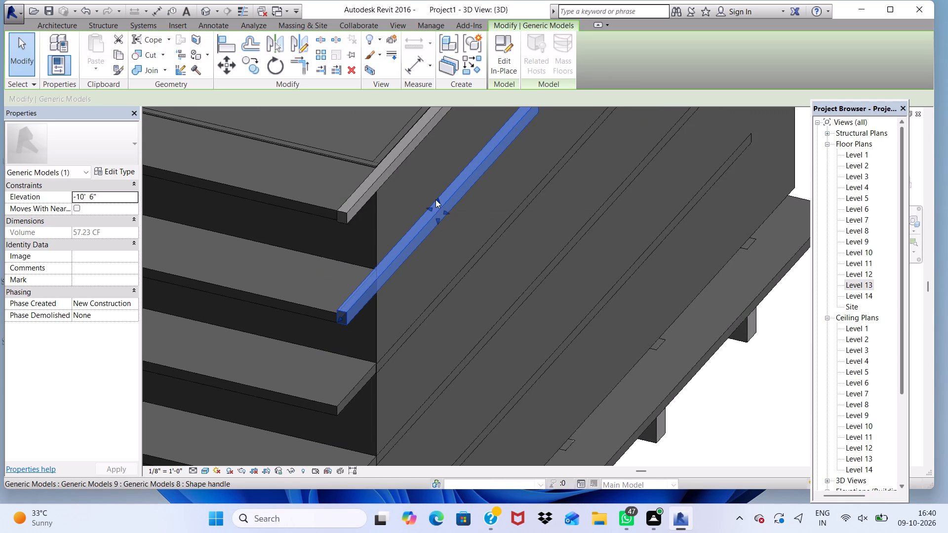
pyautogui.moveTo(435, 199); pyautogui.dragTo(435, 206)
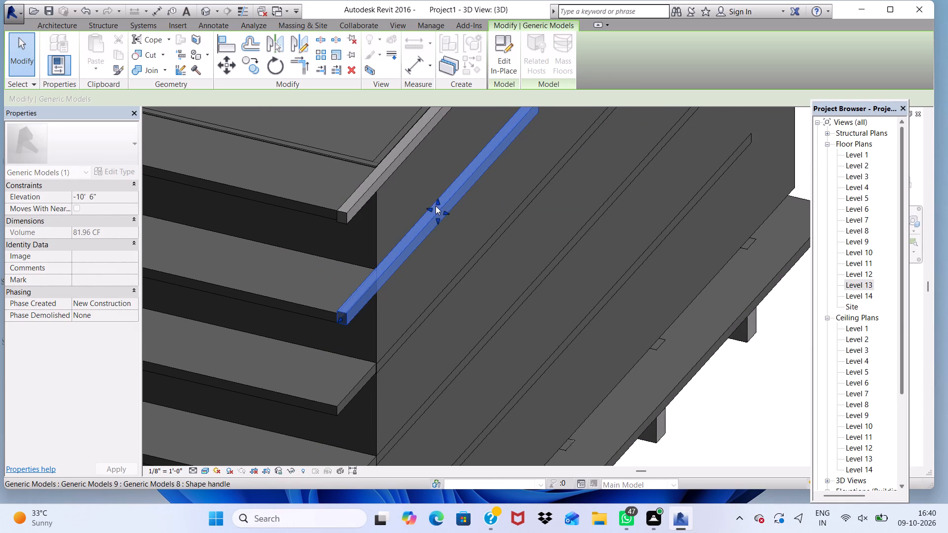
pyautogui.scroll(-2, 433, 261)
pyautogui.keyDown('shift'); pyautogui.moveTo(416, 306); pyautogui.dragTo(498, 243, button='middle'); pyautogui.keyUp('shift')
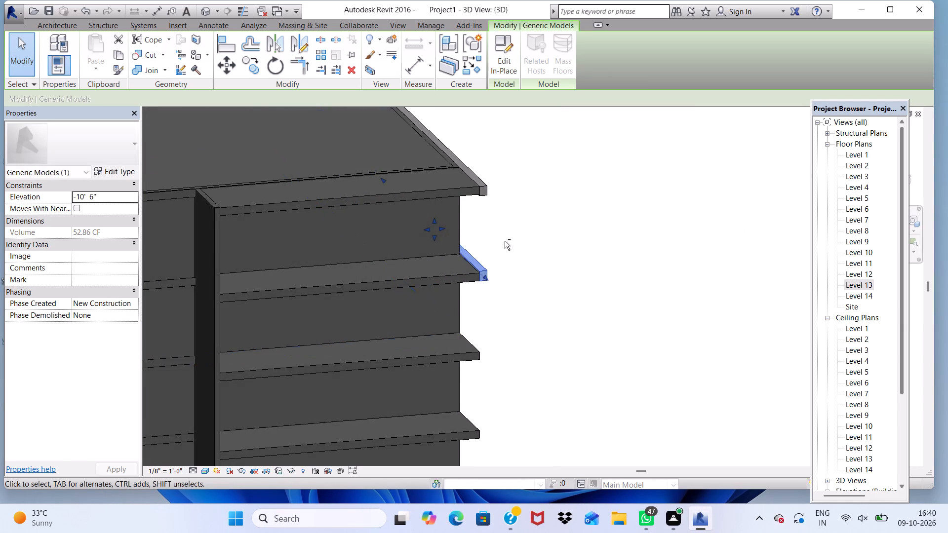
pyautogui.click(592, 237)
# Nudge the copied strip's top face down again and check its end against the slab.
pyautogui.scroll(3, 545, 282)
pyautogui.scroll(5, 419, 259)
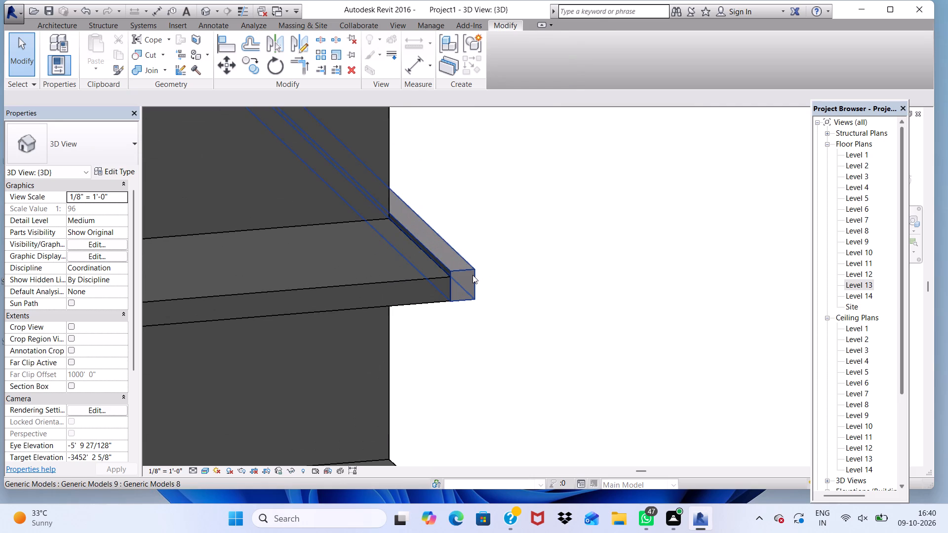
pyautogui.click(472, 274)
pyautogui.scroll(-2, 515, 266)
pyautogui.moveTo(515, 266); pyautogui.dragTo(306, 315, button='middle')
pyautogui.scroll(2, 315, 226)
pyautogui.scroll(1, 278, 168)
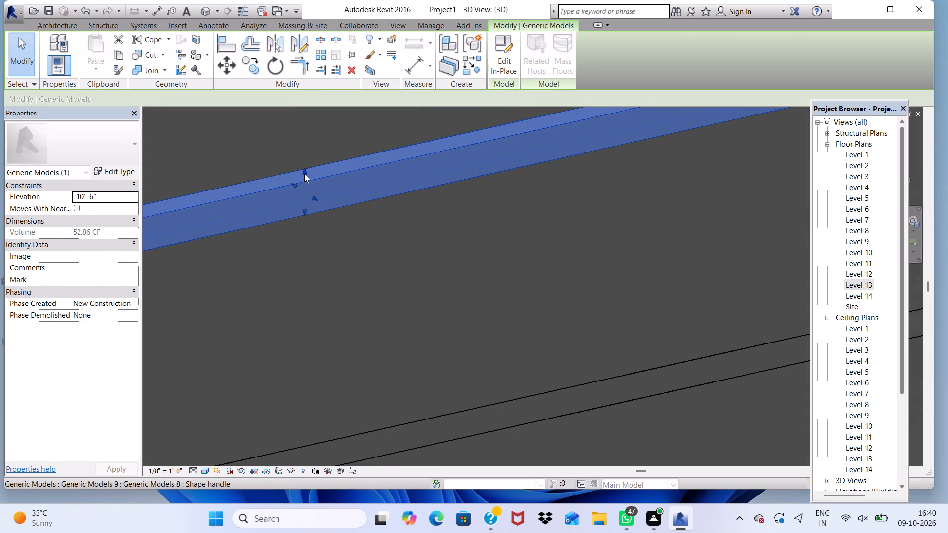
pyautogui.click(304, 174)
pyautogui.click(305, 177)
pyautogui.scroll(-2, 354, 200)
pyautogui.keyDown('shift'); pyautogui.moveTo(323, 261); pyautogui.dragTo(473, 179, button='middle'); pyautogui.keyUp('shift')
pyautogui.click(564, 166)
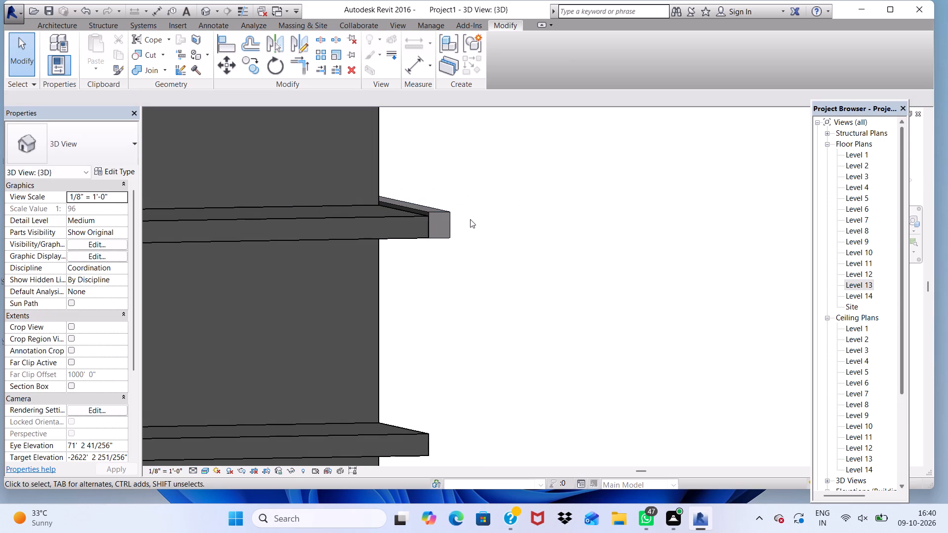
# Lower the copied strip's top face once more, then fine-tune its height against the slab's upper surface.
pyautogui.keyDown('shift'); pyautogui.moveTo(472, 212); pyautogui.dragTo(323, 266, button='middle'); pyautogui.keyUp('shift')
pyautogui.click(416, 169)
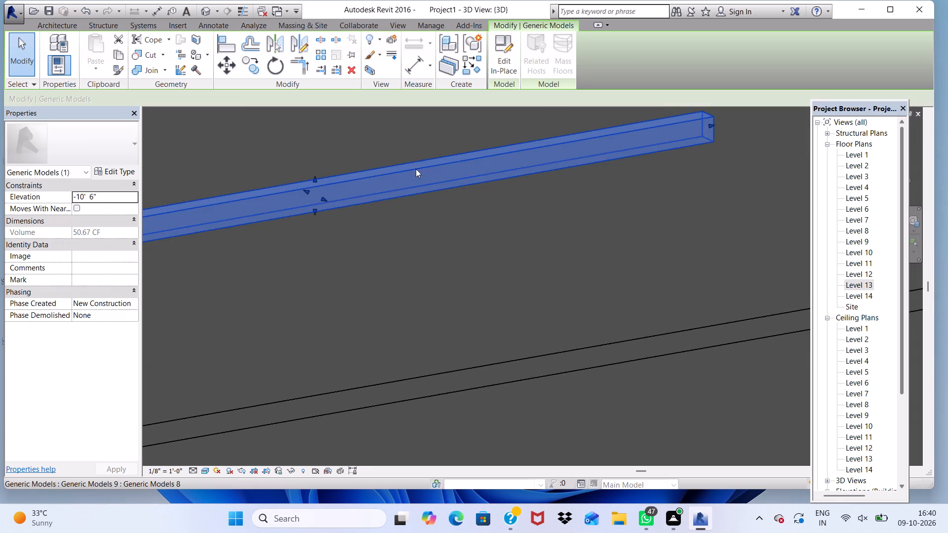
pyautogui.moveTo(314, 180); pyautogui.dragTo(315, 188)
pyautogui.scroll(-4, 379, 169)
pyautogui.keyDown('shift'); pyautogui.moveTo(273, 248); pyautogui.dragTo(357, 217, button='middle'); pyautogui.keyUp('shift')
pyautogui.keyDown('shift'); pyautogui.scroll(-1, 273, 248); pyautogui.keyUp('shift')
pyautogui.scroll(2, 357, 217)
pyautogui.scroll(5, 344, 179)
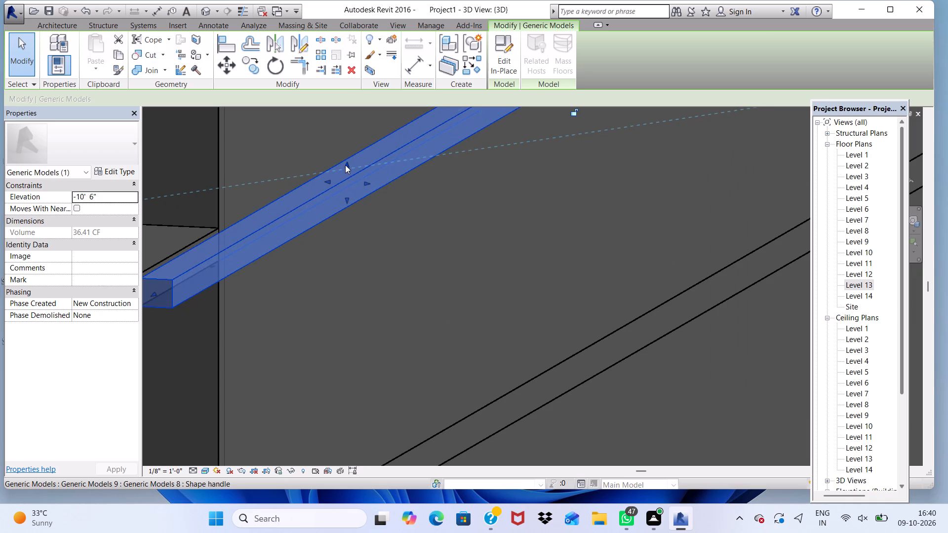
pyautogui.click(345, 165)
pyautogui.scroll(-9, 347, 163)
pyautogui.click(634, 205)
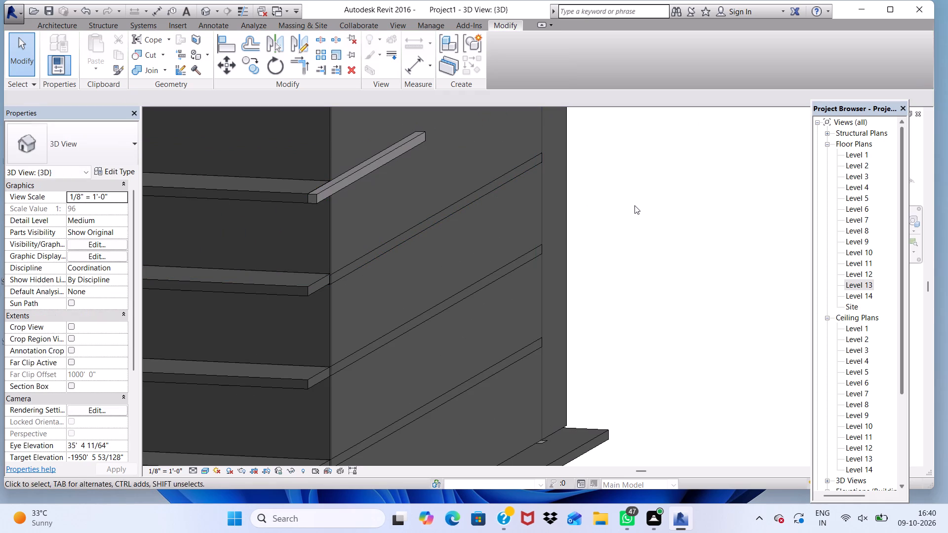
# Copy the fitted Generic Models strip 10'-0" straight down onto the slab edge of the next storey below.
pyautogui.scroll(1, 609, 152)
pyautogui.scroll(-8, 674, 129)
pyautogui.scroll(-2, 612, 193)
pyautogui.scroll(1, 579, 193)
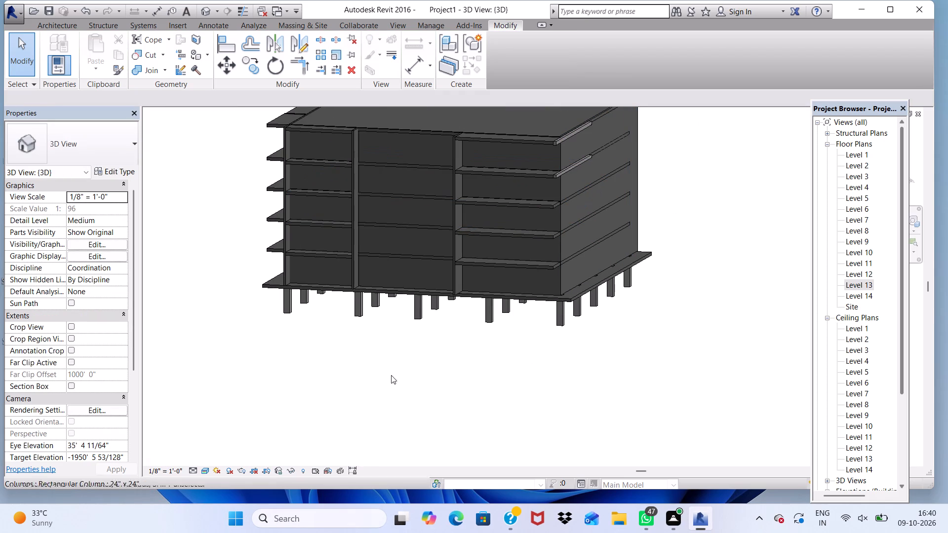
pyautogui.press('space')
pyautogui.moveTo(553, 247); pyautogui.dragTo(473, 247, button='middle')
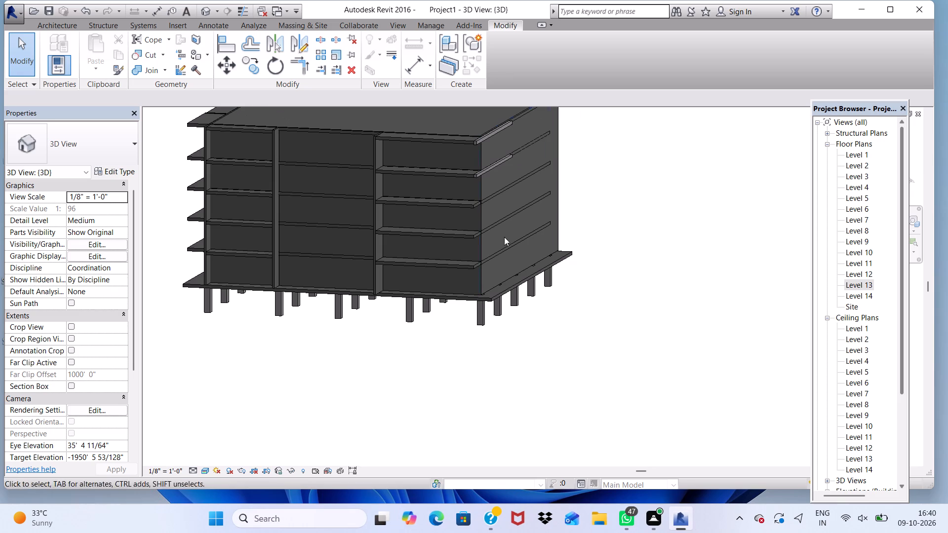
pyautogui.keyDown('shift'); pyautogui.moveTo(527, 231); pyautogui.dragTo(417, 254, button='middle'); pyautogui.keyUp('shift')
pyautogui.scroll(1, 477, 280)
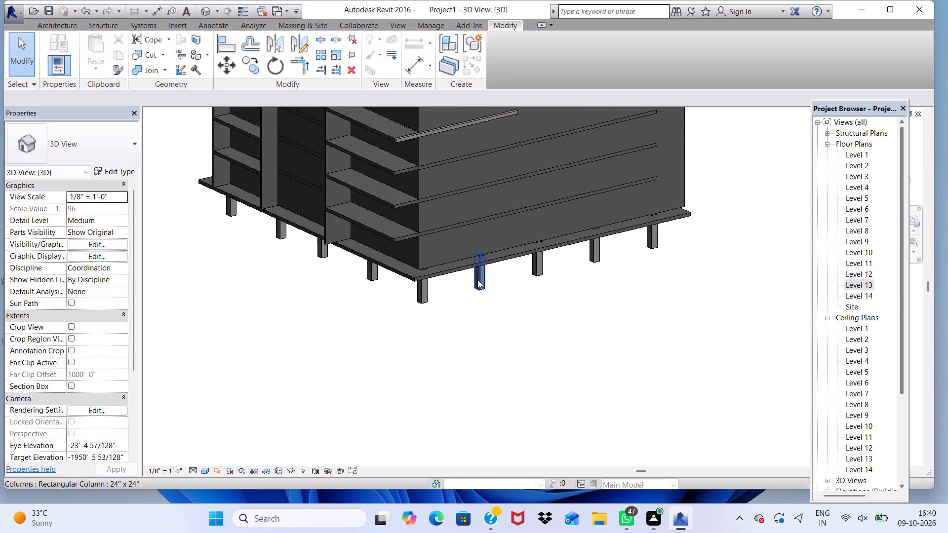
pyautogui.scroll(-7, 415, 350)
pyautogui.scroll(2, 409, 259)
pyautogui.keyDown('shift'); pyautogui.moveTo(418, 234); pyautogui.dragTo(395, 154, button='middle'); pyautogui.keyUp('shift')
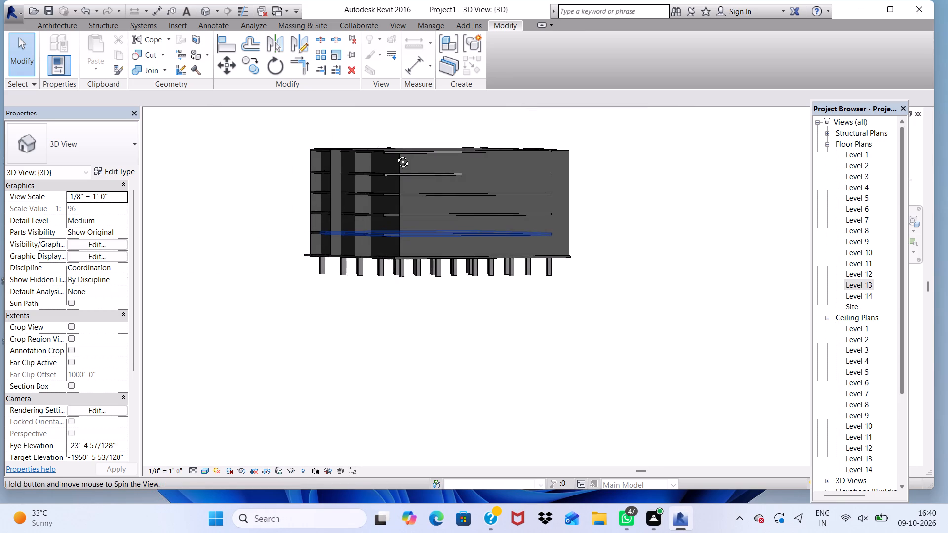
pyautogui.keyDown('shift'); pyautogui.moveTo(395, 154); pyautogui.dragTo(390, 153, button='middle'); pyautogui.keyUp('shift')
pyautogui.keyDown('shift'); pyautogui.scroll(13, 388, 152); pyautogui.keyUp('shift')
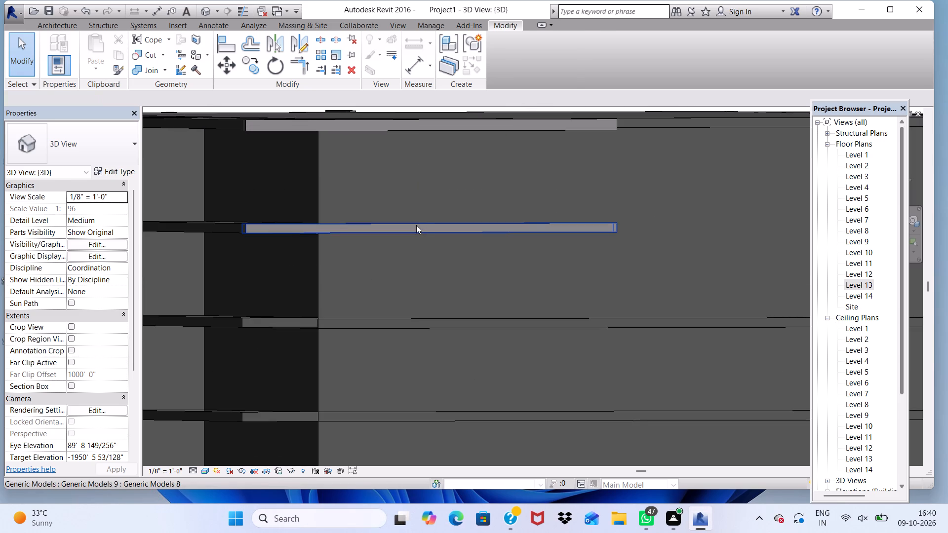
pyautogui.click(416, 225)
pyautogui.click(244, 59)
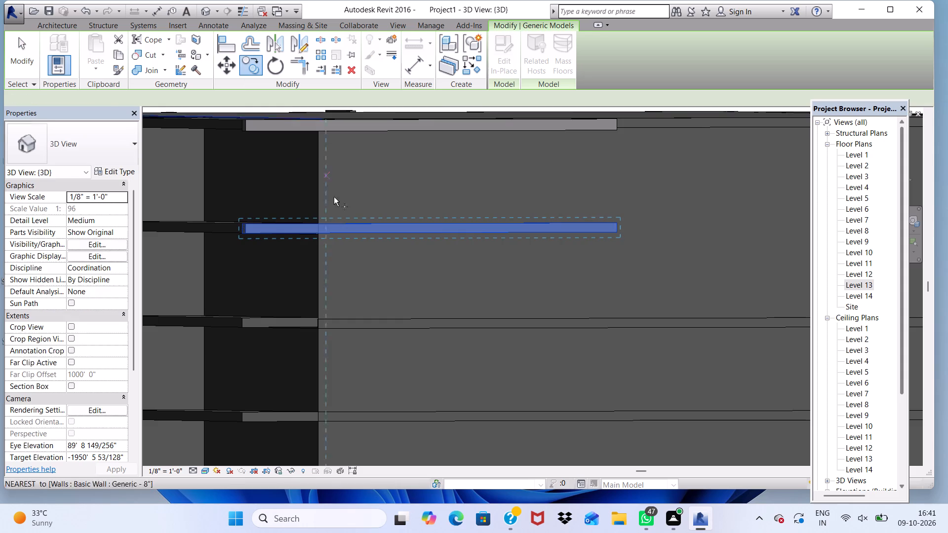
pyautogui.click(239, 238)
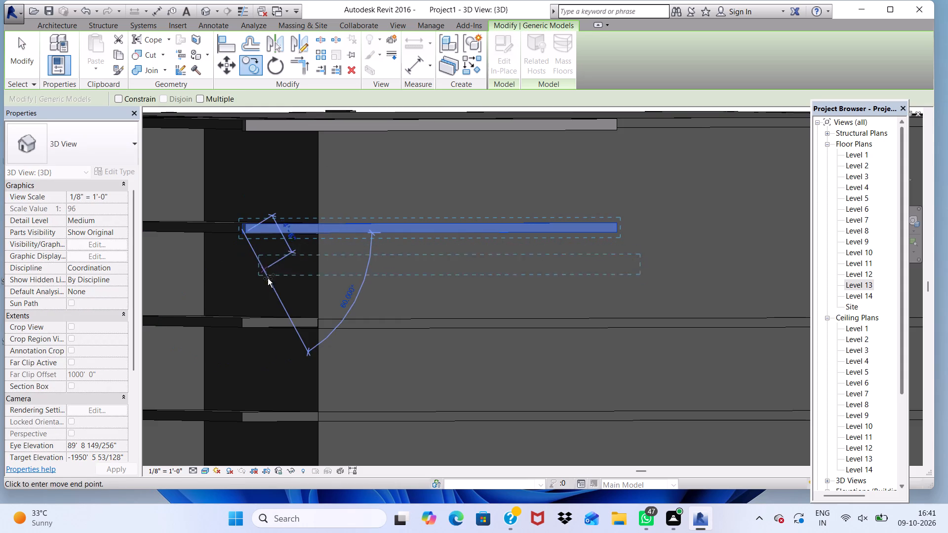
pyautogui.click(247, 328)
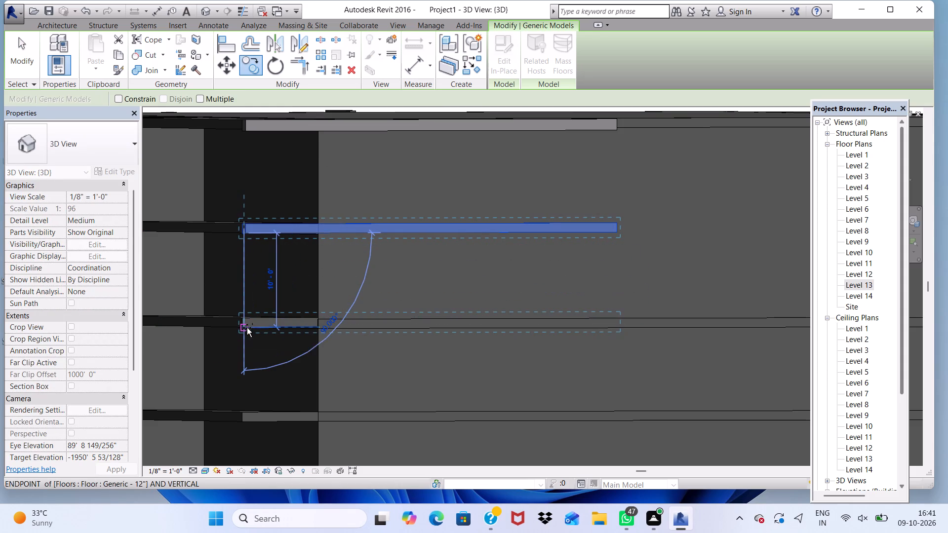
# Rotate the newly copied lower strip.
pyautogui.scroll(-3, 458, 177)
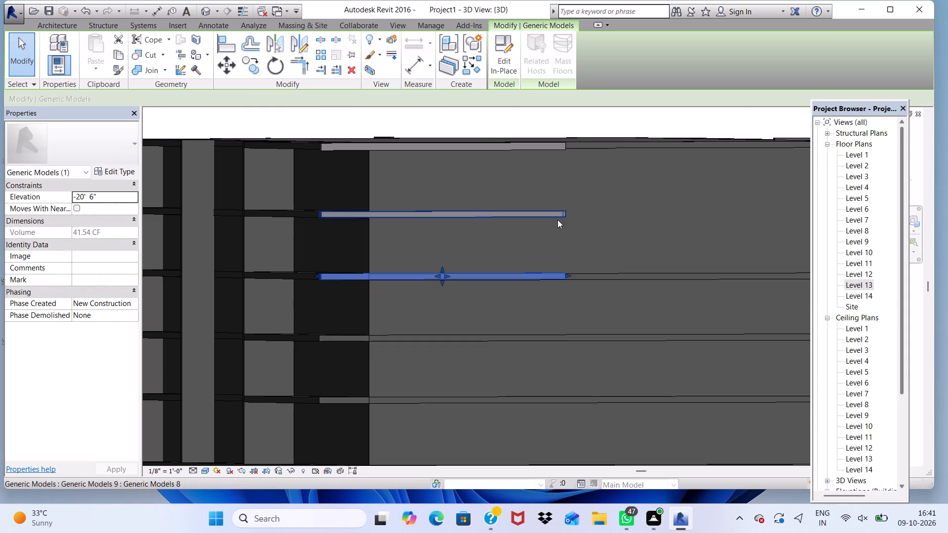
pyautogui.press('space')
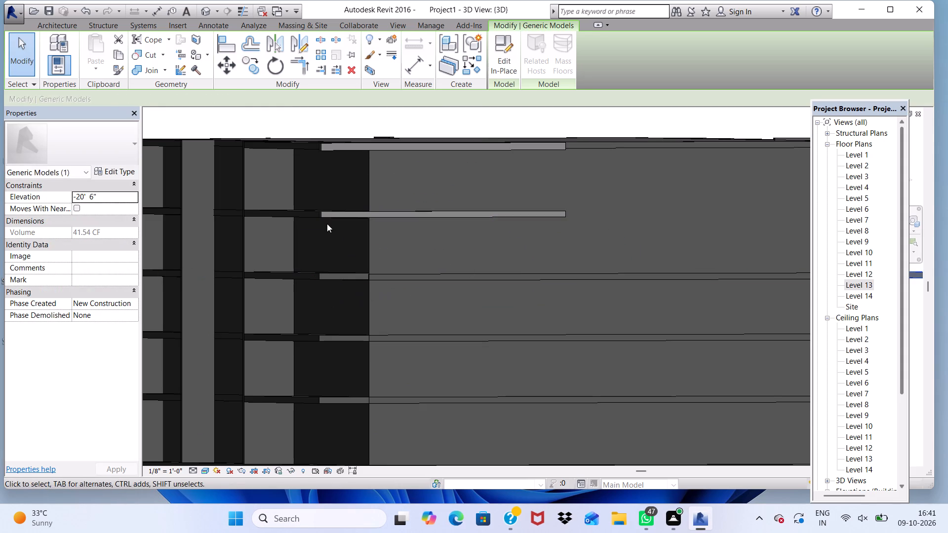
pyautogui.scroll(-1, 334, 202)
pyautogui.moveTo(336, 205); pyautogui.dragTo(350, 245, button='middle')
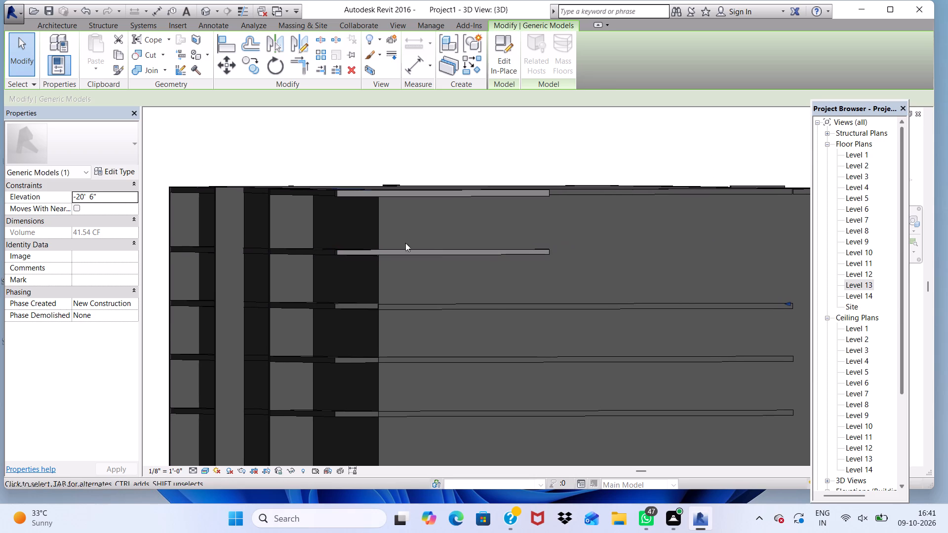
# Undo the rotation of the newly copied Generic Models strip on the end wall.
pyautogui.keyDown('shift'); pyautogui.moveTo(444, 242); pyautogui.dragTo(501, 327, button='middle'); pyautogui.keyUp('shift')
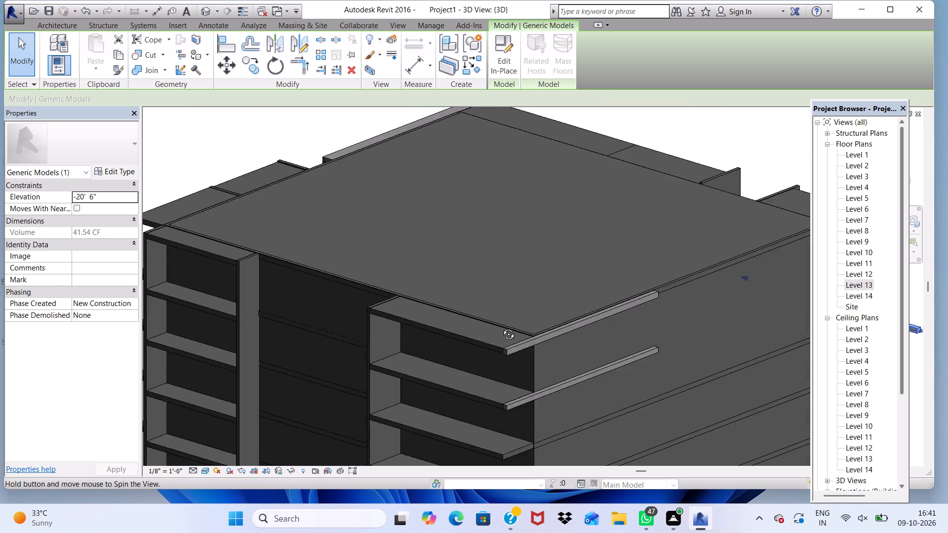
pyautogui.keyDown('shift'); pyautogui.moveTo(501, 327); pyautogui.dragTo(513, 315, button='middle'); pyautogui.keyUp('shift')
pyautogui.keyDown('shift'); pyautogui.scroll(-1, 513, 315); pyautogui.keyUp('shift')
pyautogui.scroll(4, 583, 320)
pyautogui.scroll(-8, 616, 234)
pyautogui.scroll(6, 594, 364)
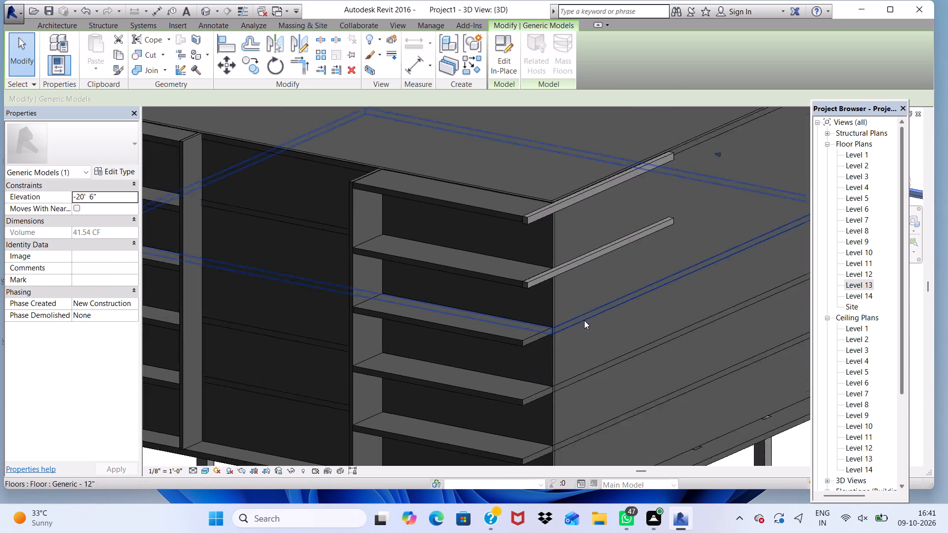
pyautogui.scroll(-4, 574, 299)
pyautogui.scroll(1, 794, 234)
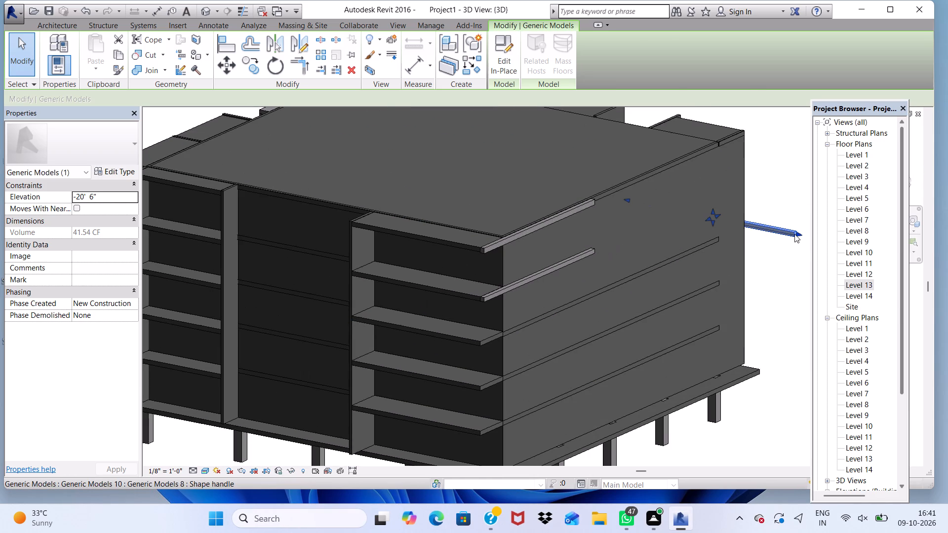
pyautogui.hotkey('ctrl', 'z')
# Examine the fit of the three strips against their slabs from several sides of the building.
pyautogui.scroll(-5, 706, 312)
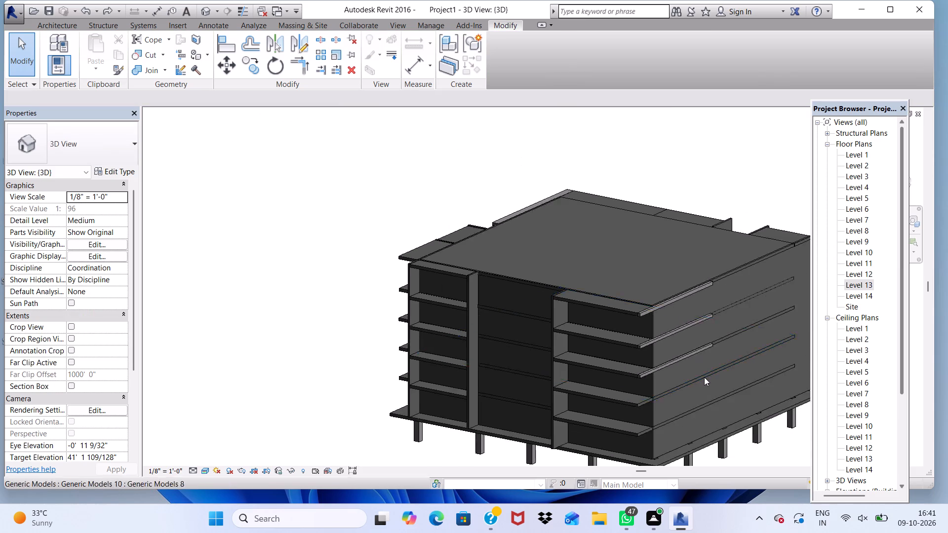
pyautogui.scroll(6, 706, 380)
pyautogui.scroll(3, 566, 403)
pyautogui.scroll(-2, 566, 403)
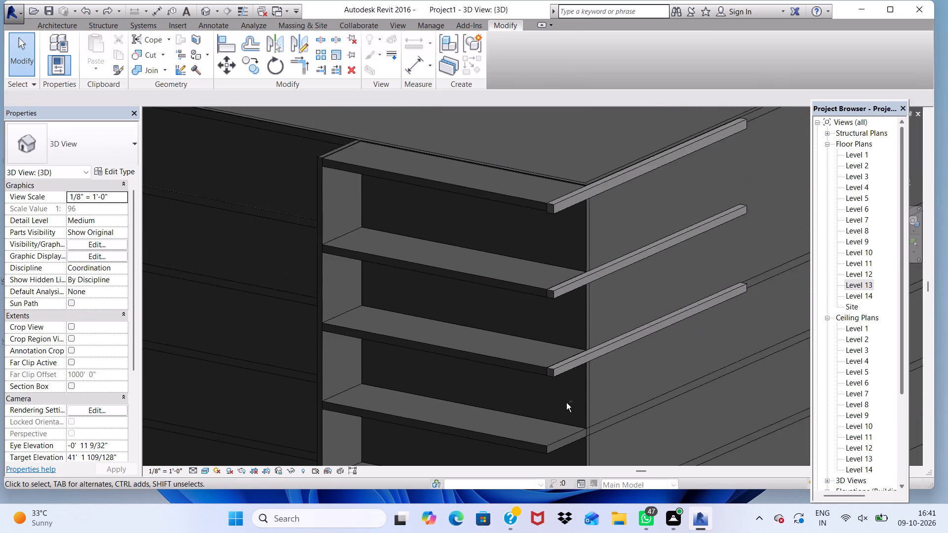
pyautogui.keyDown('shift'); pyautogui.moveTo(566, 403); pyautogui.dragTo(566, 383, button='middle'); pyautogui.keyUp('shift')
pyautogui.scroll(-1, 521, 383)
pyautogui.scroll(1, 489, 363)
pyautogui.scroll(-6, 473, 352)
pyautogui.keyDown('shift'); pyautogui.moveTo(598, 356); pyautogui.dragTo(660, 306, button='middle'); pyautogui.keyUp('shift')
pyautogui.scroll(-4, 535, 301)
pyautogui.scroll(2, 794, 259)
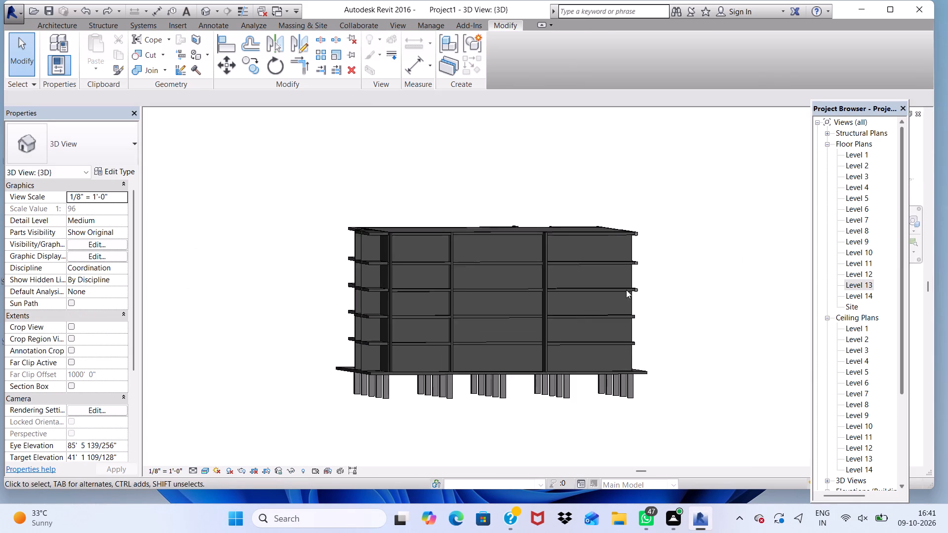
pyautogui.scroll(-1, 637, 284)
pyautogui.scroll(16, 632, 282)
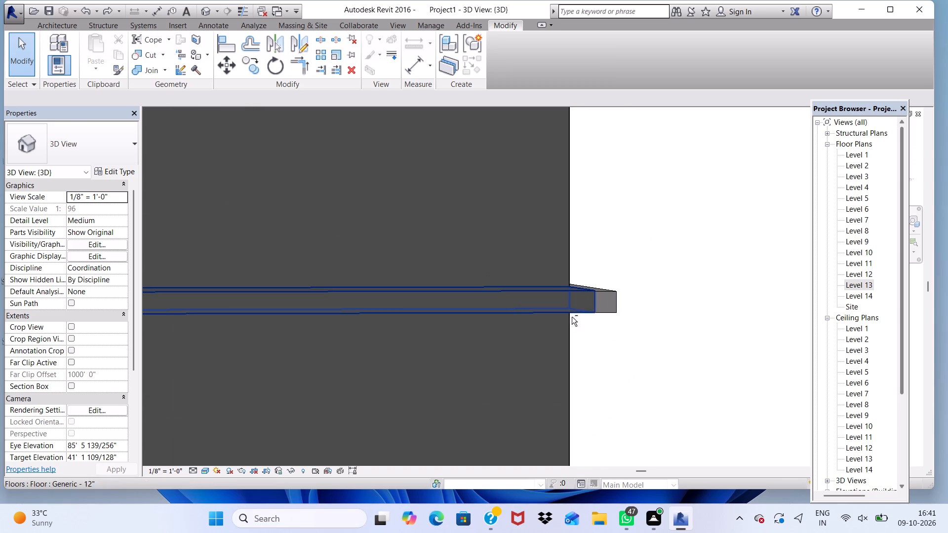
pyautogui.keyDown('shift'); pyautogui.moveTo(585, 312); pyautogui.dragTo(518, 336, button='middle'); pyautogui.keyUp('shift')
pyautogui.keyDown('shift'); pyautogui.scroll(-1, 585, 312); pyautogui.keyUp('shift')
pyautogui.scroll(-11, 513, 333)
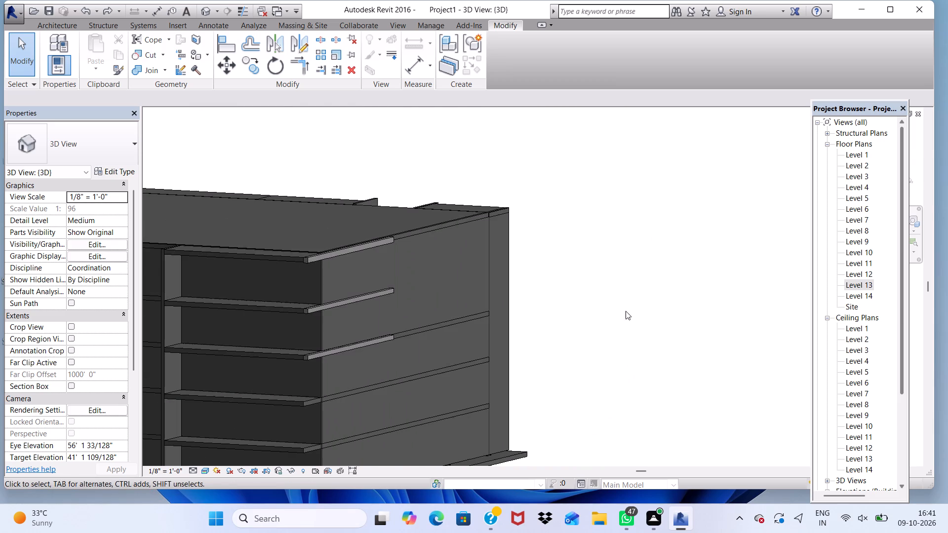
pyautogui.keyDown('shift'); pyautogui.moveTo(465, 350); pyautogui.dragTo(412, 303, button='middle'); pyautogui.keyUp('shift')
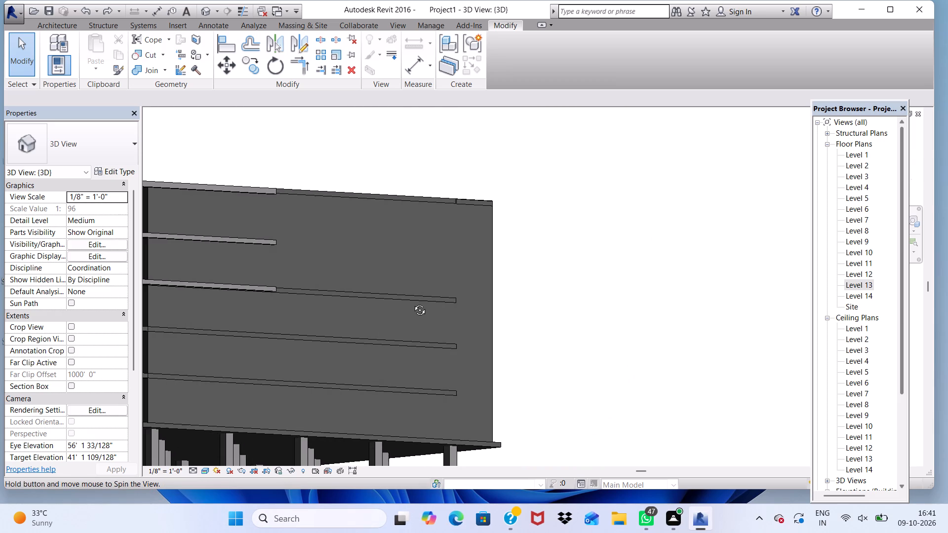
pyautogui.keyDown('shift'); pyautogui.moveTo(412, 303); pyautogui.dragTo(570, 322, button='middle'); pyautogui.keyUp('shift')
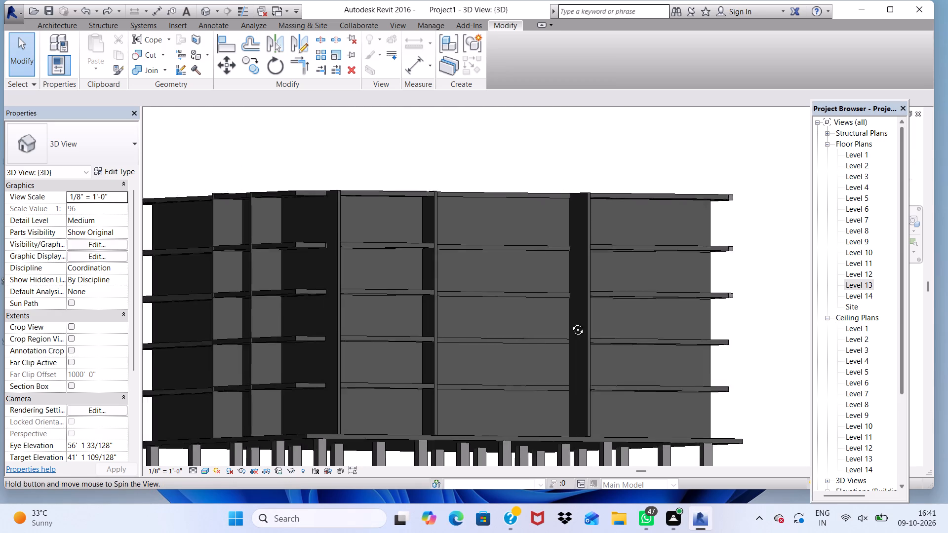
pyautogui.keyDown('shift'); pyautogui.moveTo(570, 322); pyautogui.dragTo(482, 340, button='middle'); pyautogui.keyUp('shift')
pyautogui.scroll(-8, 482, 326)
pyautogui.moveTo(548, 355); pyautogui.dragTo(555, 327, button='middle')
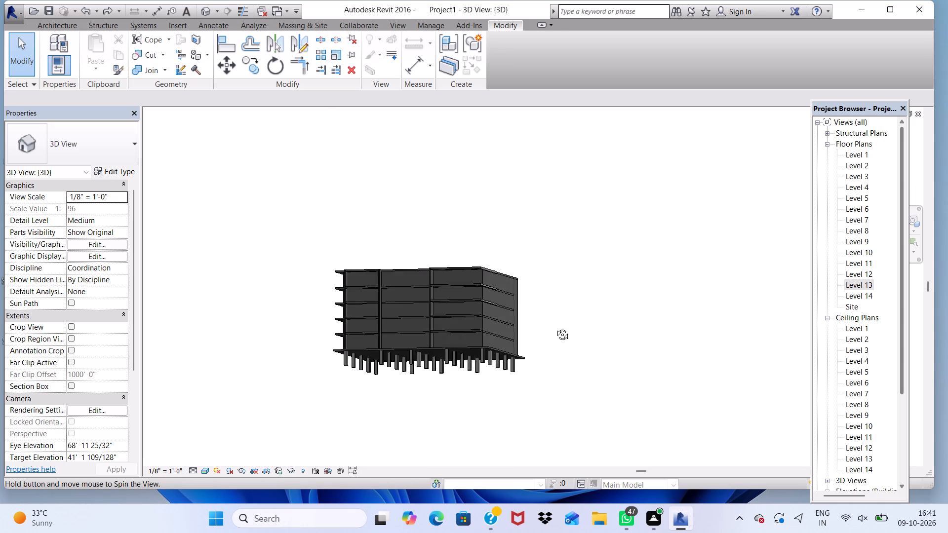
pyautogui.moveTo(555, 327); pyautogui.dragTo(497, 391, button='middle')
# Copy the lowest Generic Models strip straight down onto the slab edge of the next storey below.
pyautogui.keyDown('shift'); pyautogui.scroll(3, 459, 396); pyautogui.keyUp('shift')
pyautogui.scroll(10, 351, 364)
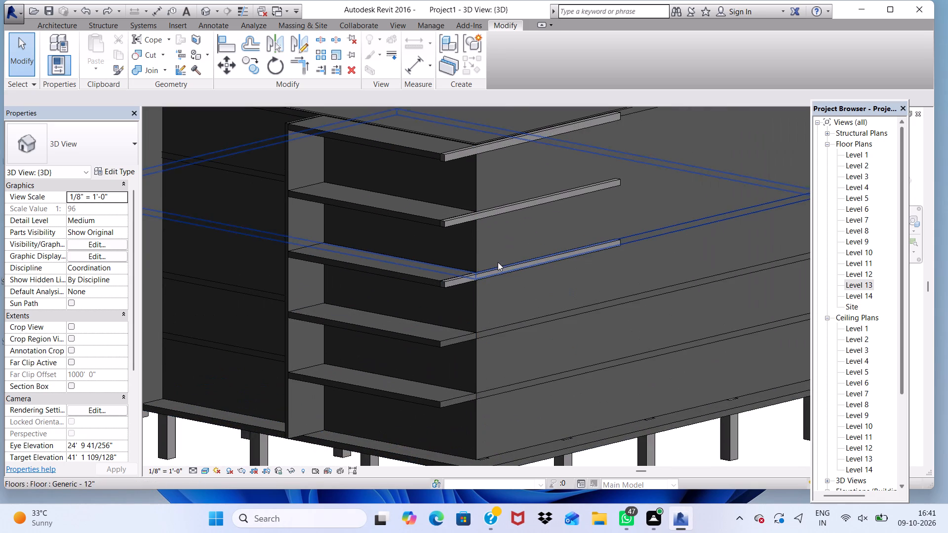
pyautogui.click(488, 276)
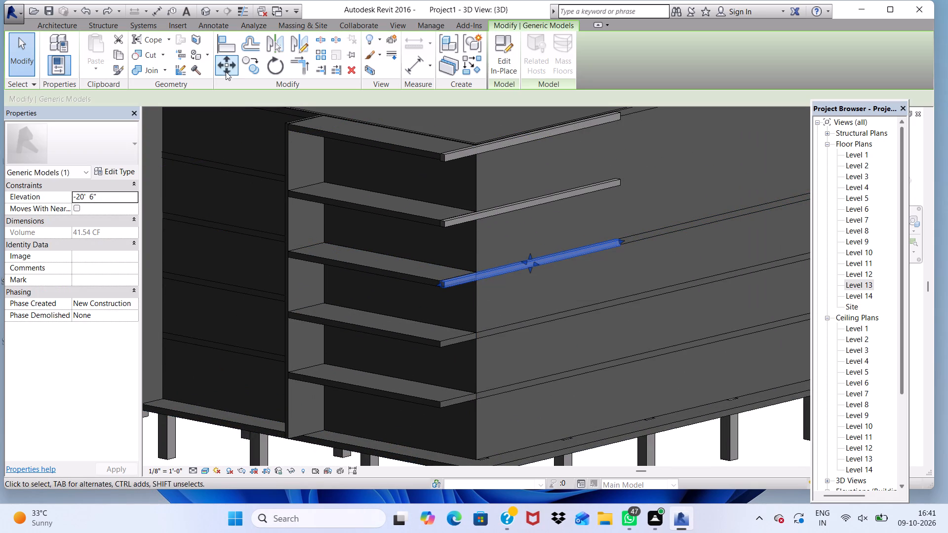
pyautogui.click(246, 66)
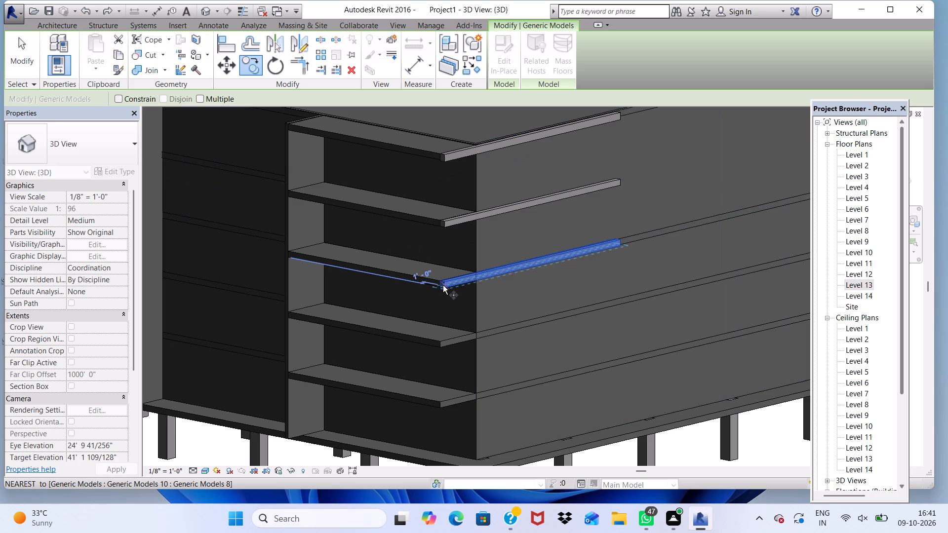
pyautogui.click(443, 289)
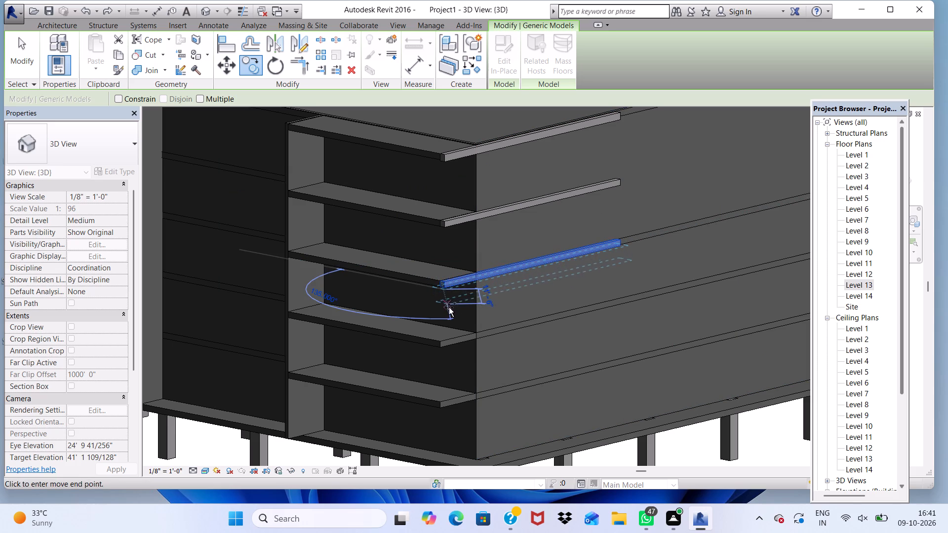
pyautogui.click(444, 346)
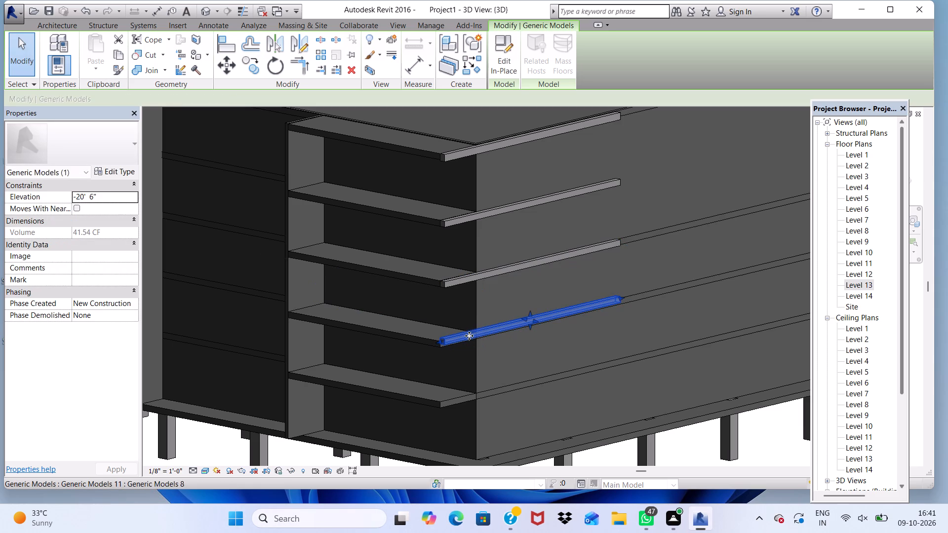
# Nudge the newly copied strip sideways in small increments relative to the projecting slab's end.
pyautogui.scroll(6, 464, 345)
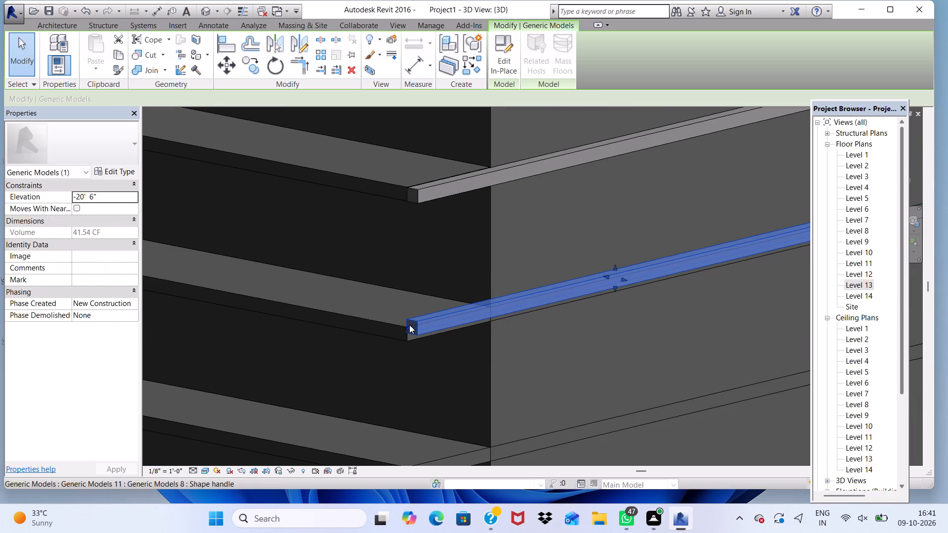
pyautogui.scroll(-5, 419, 318)
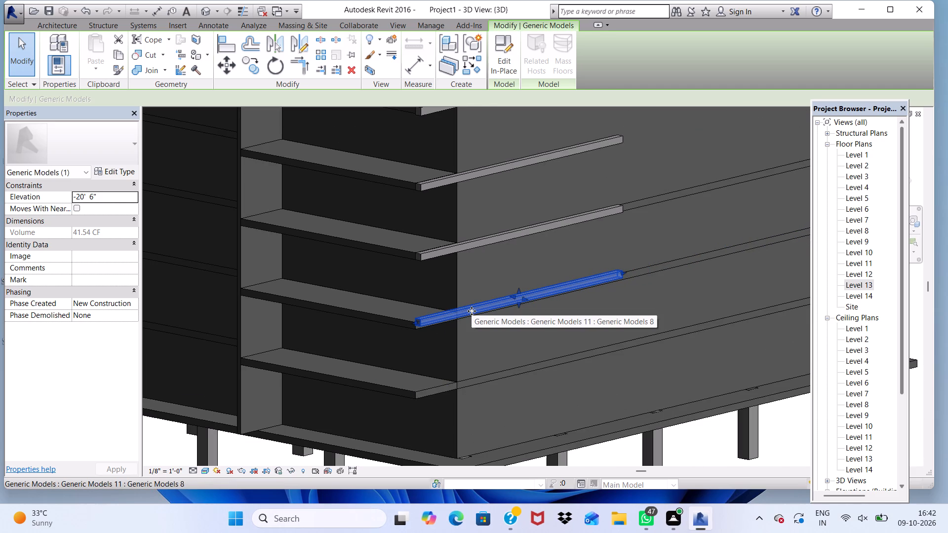
pyautogui.press('Down')
pyautogui.press('Up')
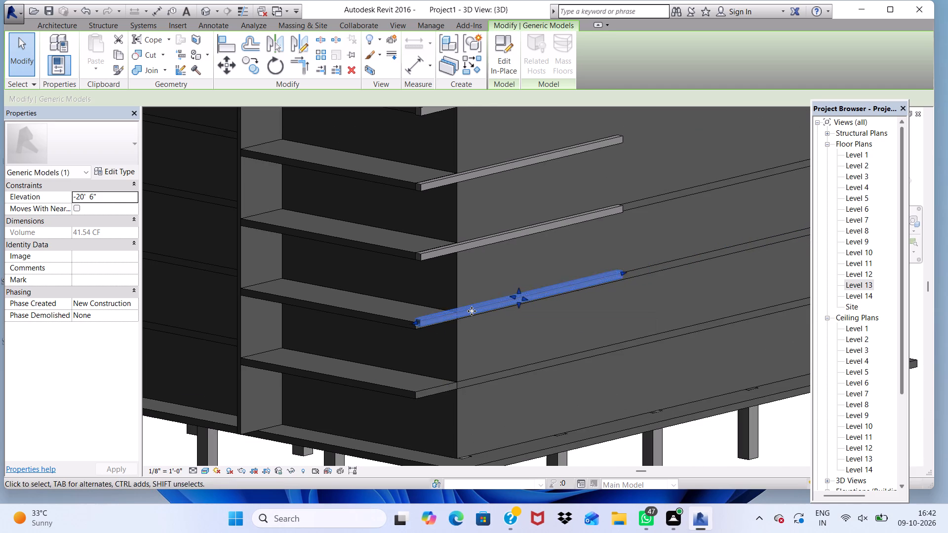
pyautogui.press('Left')
pyautogui.press('Right')
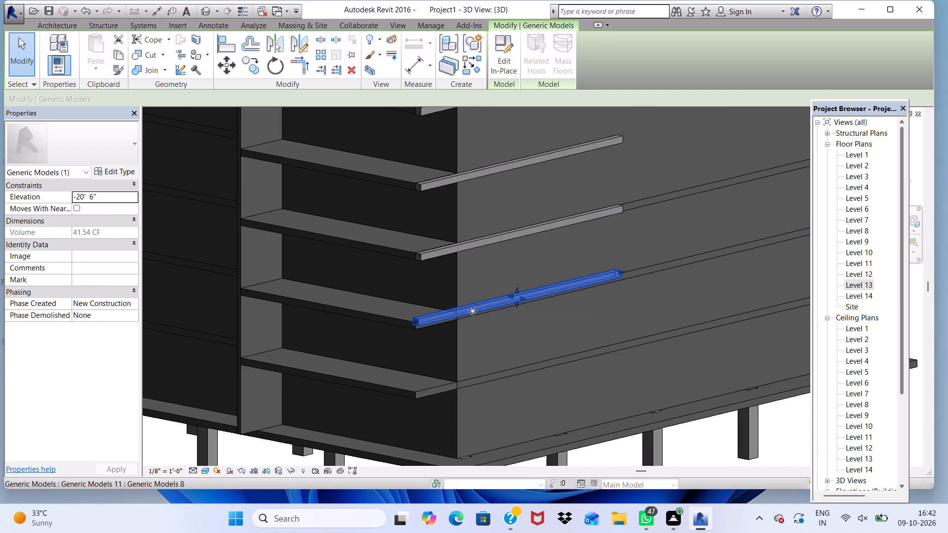
pyautogui.press('Right')
pyautogui.press('Right')
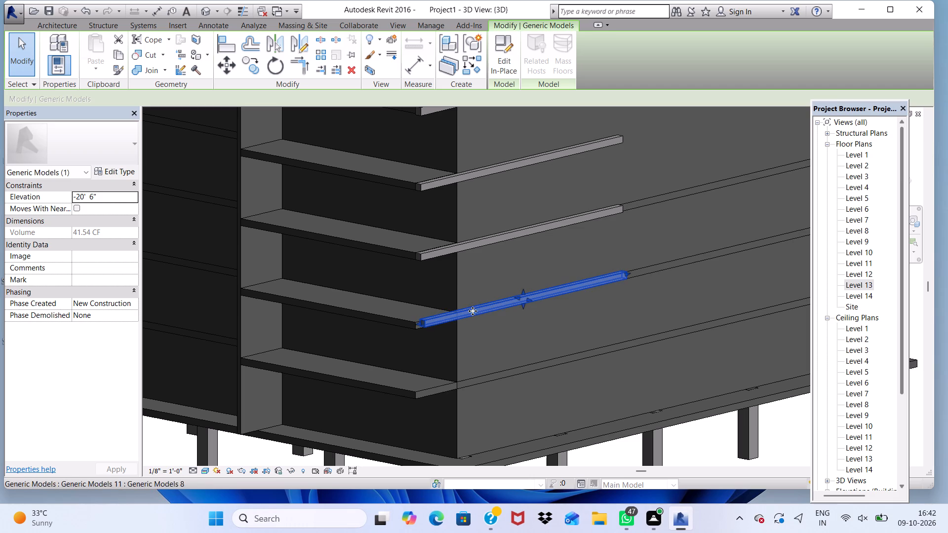
pyautogui.press('Right')
pyautogui.press('Left')
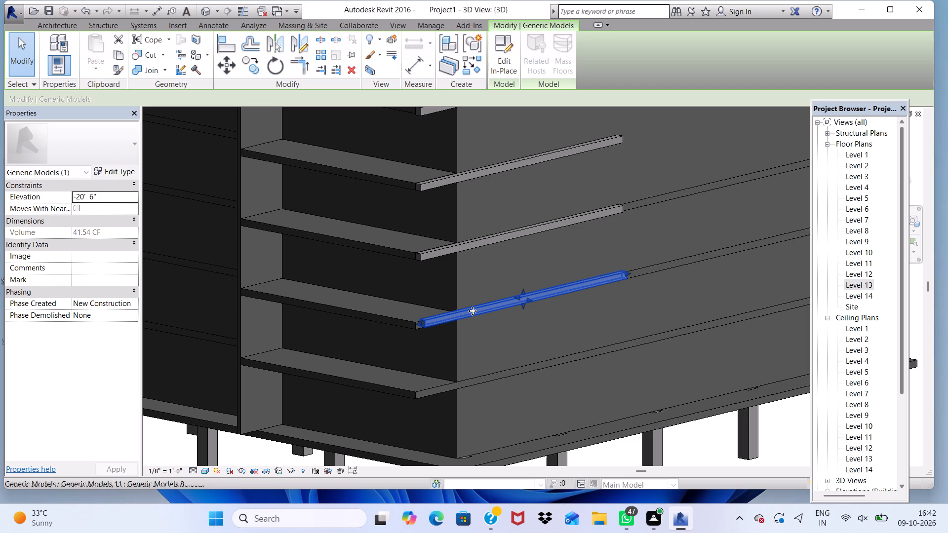
pyautogui.press('Right')
# Nudge the copied strip up and back down to bring it level with the slab edge.
pyautogui.click(474, 310)
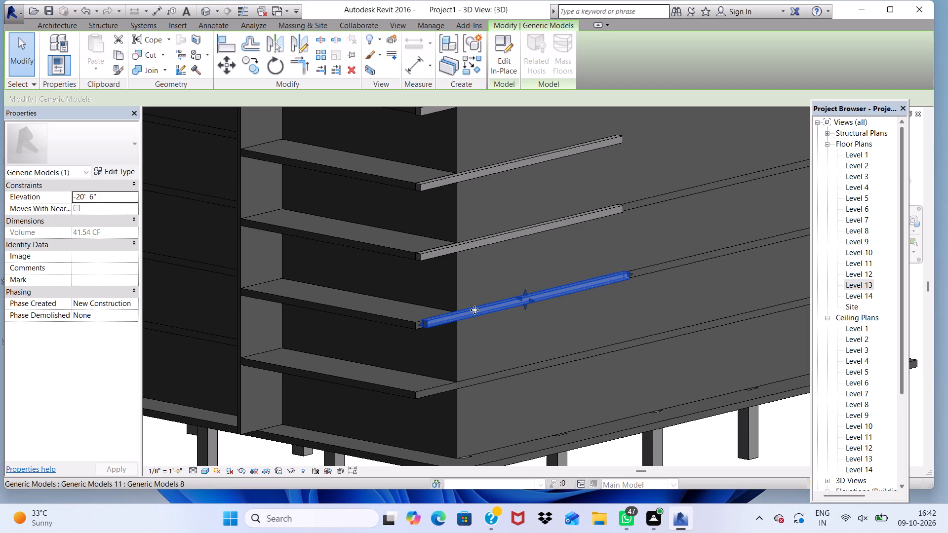
pyautogui.press('Up')
pyautogui.press('Up')
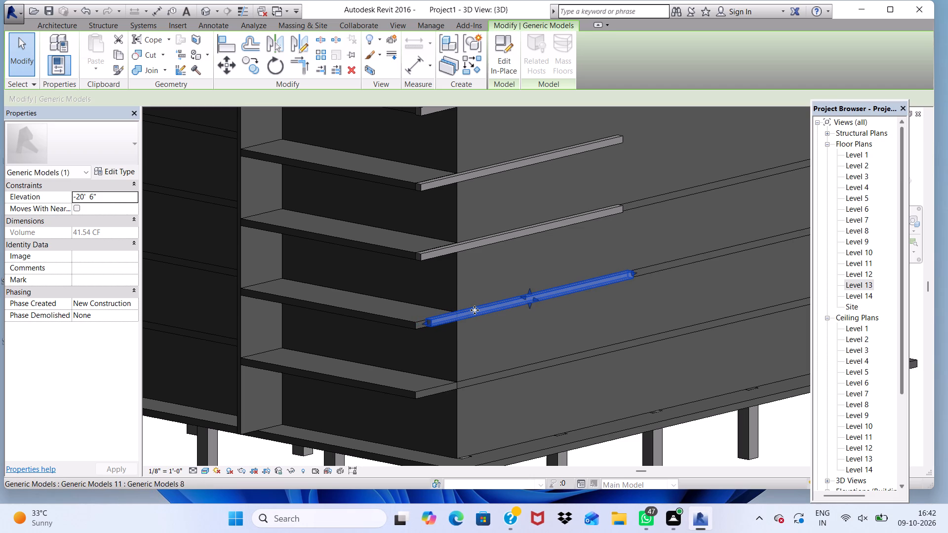
pyautogui.press('Down')
pyautogui.press('Down')
pyautogui.press('Down')
pyautogui.press('Down')
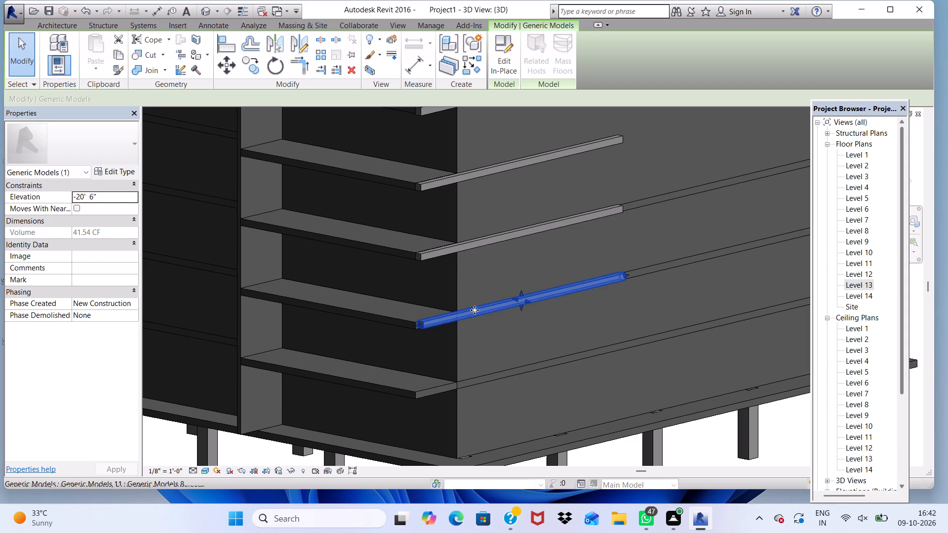
pyautogui.press('Down')
pyautogui.press('Down')
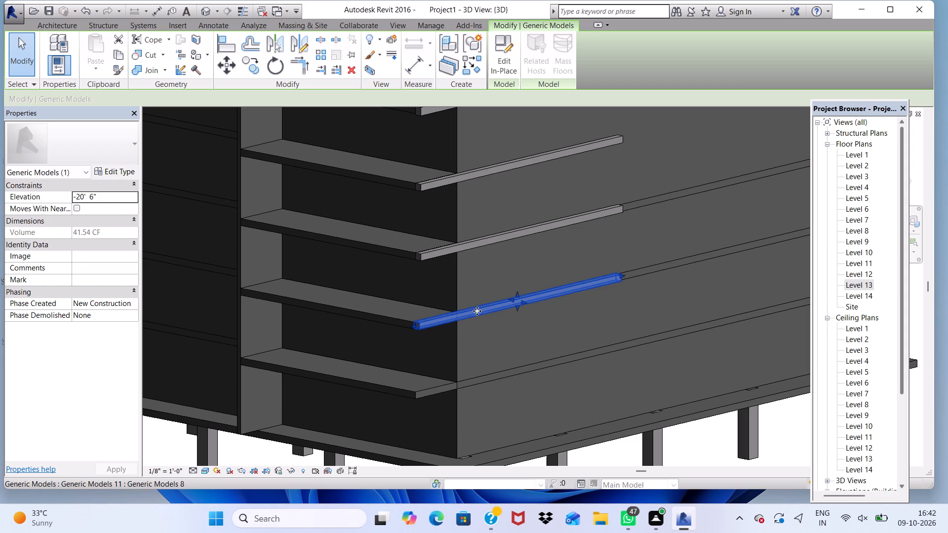
pyautogui.press('Right')
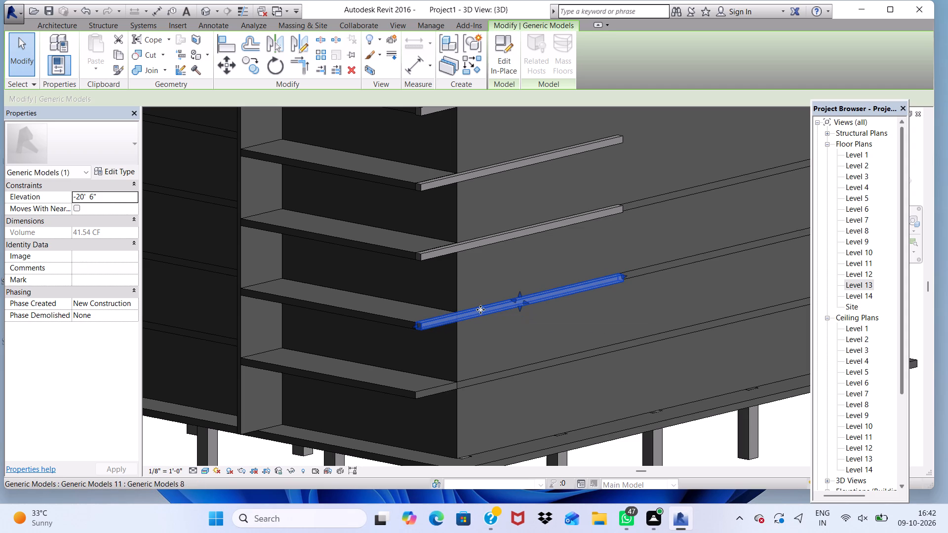
pyautogui.press('Up')
# Fine-nudge the copied strip down until its end sits flush against the slab corner, then deselect it and check the fit.
pyautogui.scroll(4, 401, 363)
pyautogui.scroll(3, 415, 321)
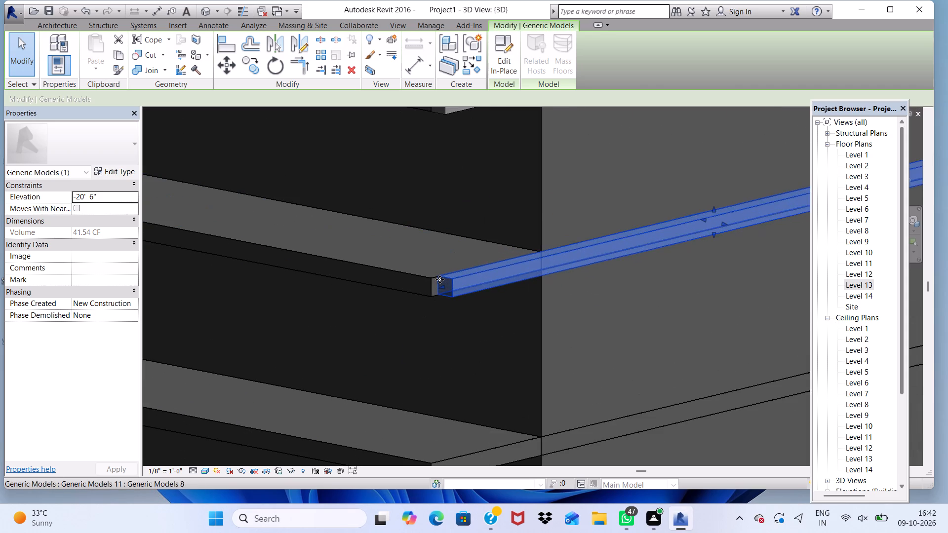
pyautogui.scroll(2, 439, 279)
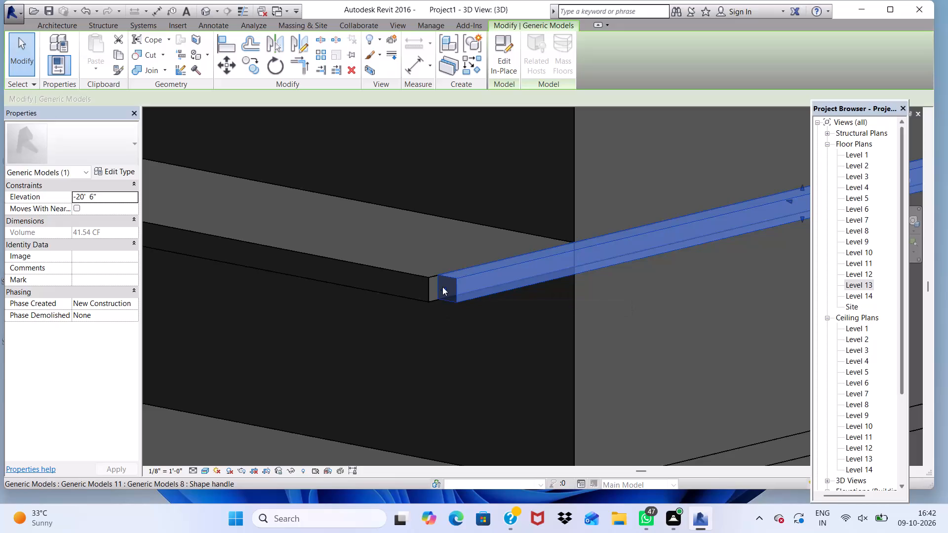
pyautogui.press('Down')
pyautogui.press('Down')
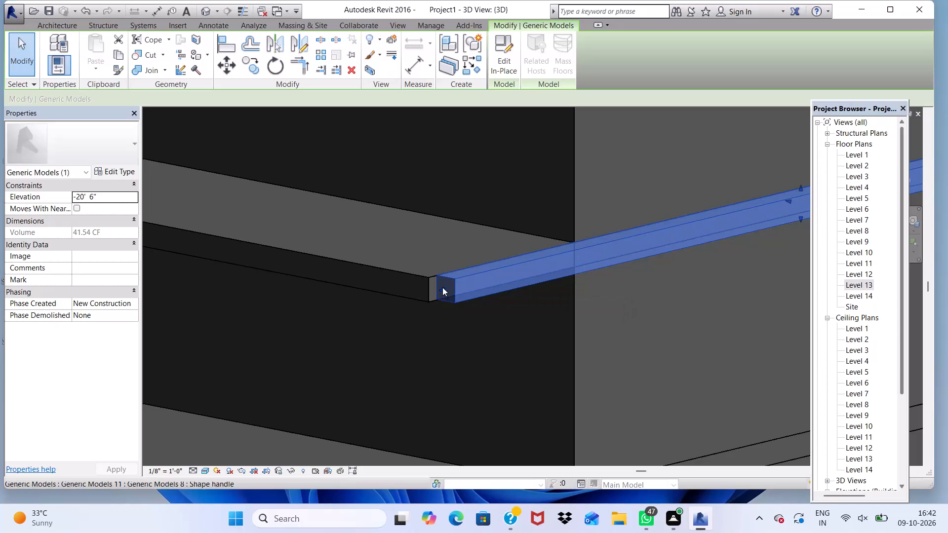
pyautogui.press('Down')
pyautogui.press('Up')
pyautogui.press('Down')
pyautogui.press('Up')
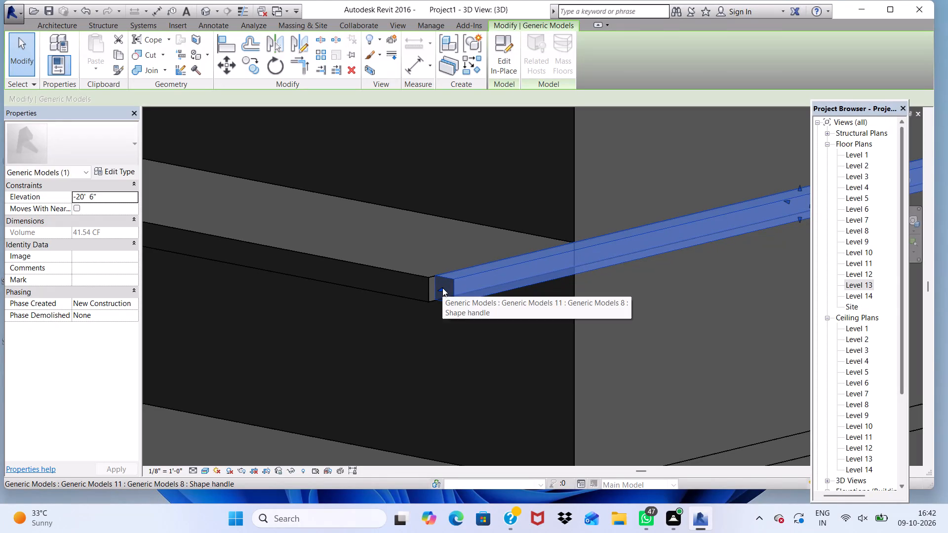
pyautogui.press('Down')
pyautogui.press('Down')
pyautogui.press('Down')
pyautogui.press('Down')
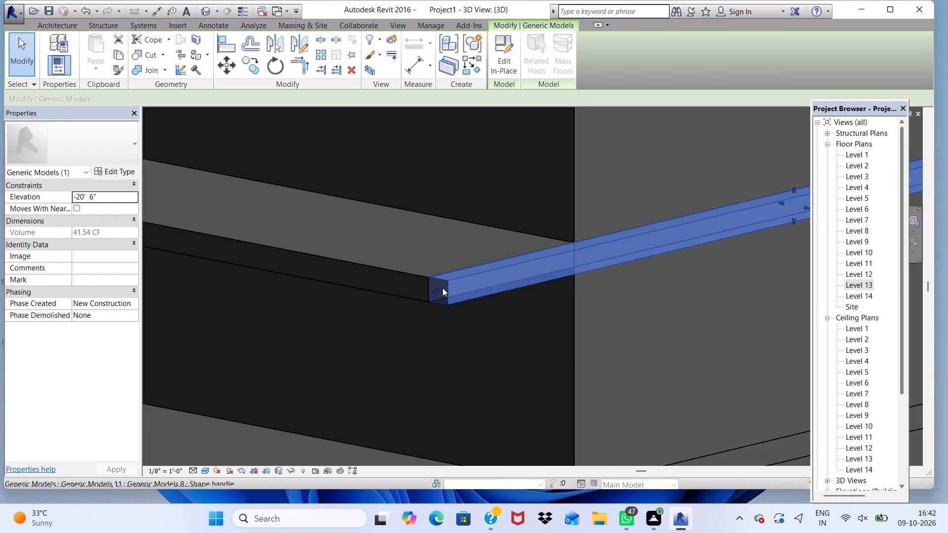
pyautogui.scroll(-12, 442, 288)
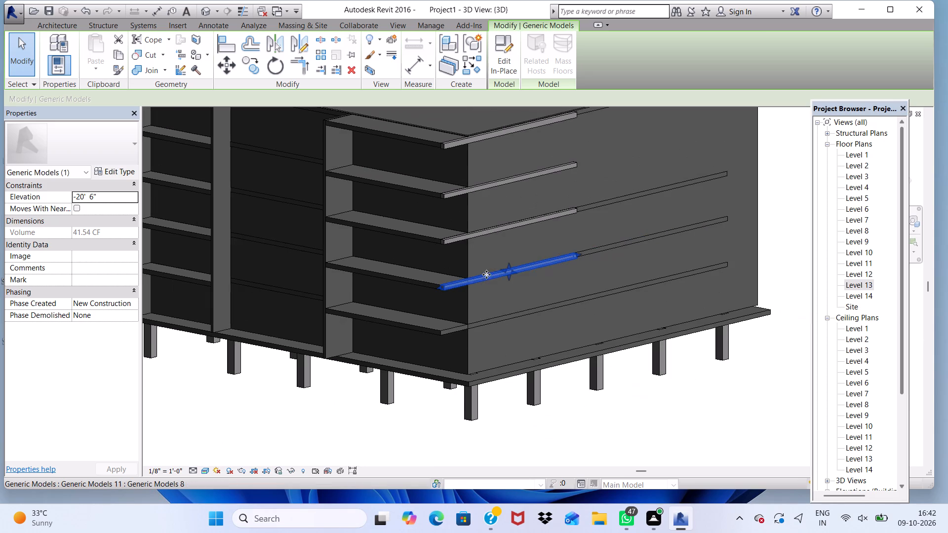
pyautogui.click(613, 408)
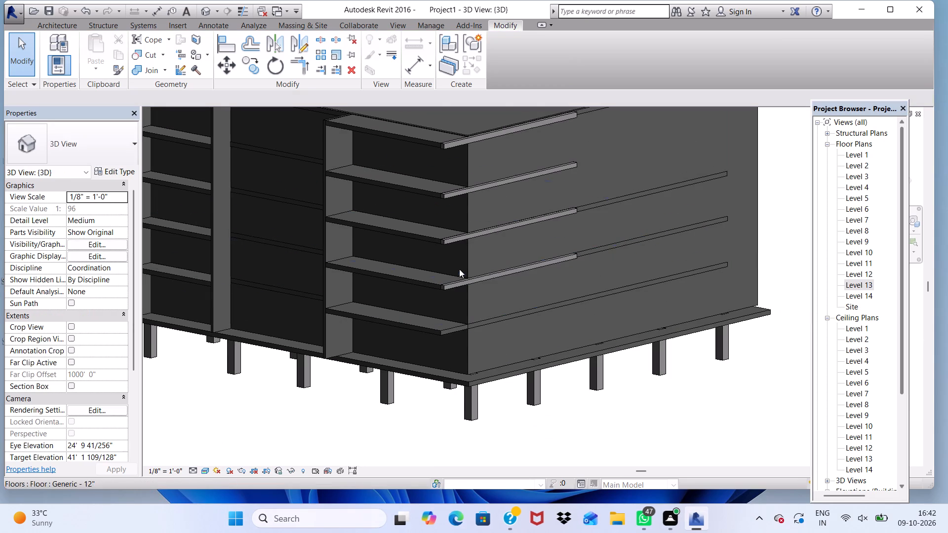
pyautogui.scroll(5, 460, 268)
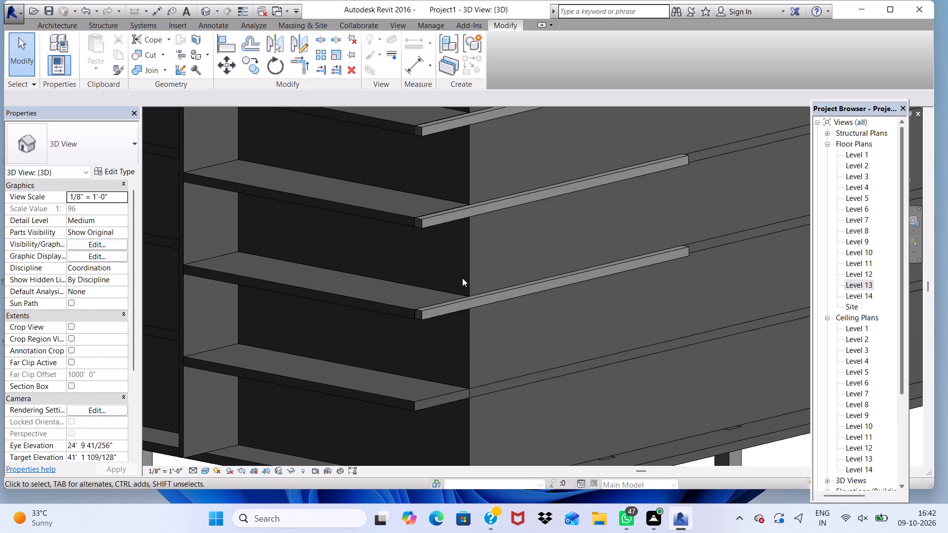
# Examine how the end of the lowest copied strip meets the slab corner.
pyautogui.scroll(11, 447, 307)
pyautogui.scroll(3, 353, 319)
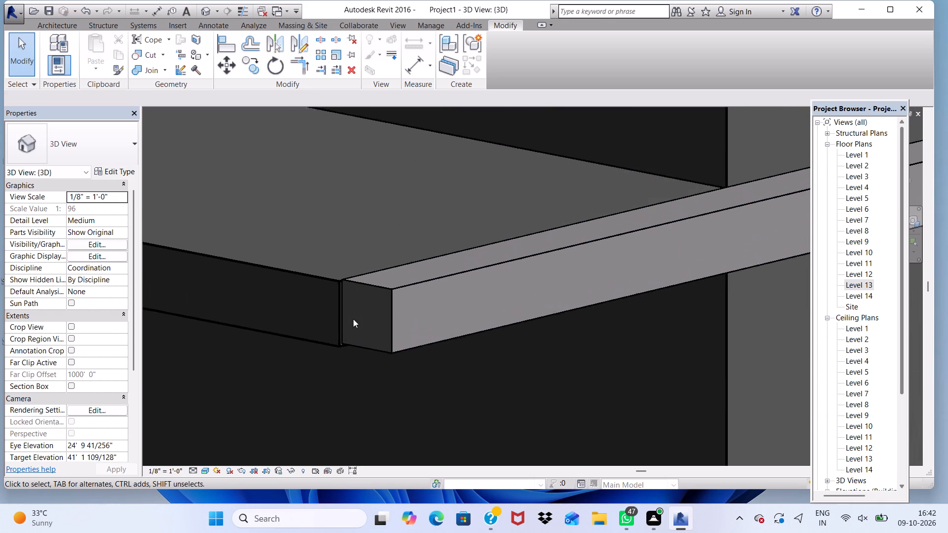
pyautogui.scroll(4, 353, 319)
pyautogui.scroll(-3, 355, 293)
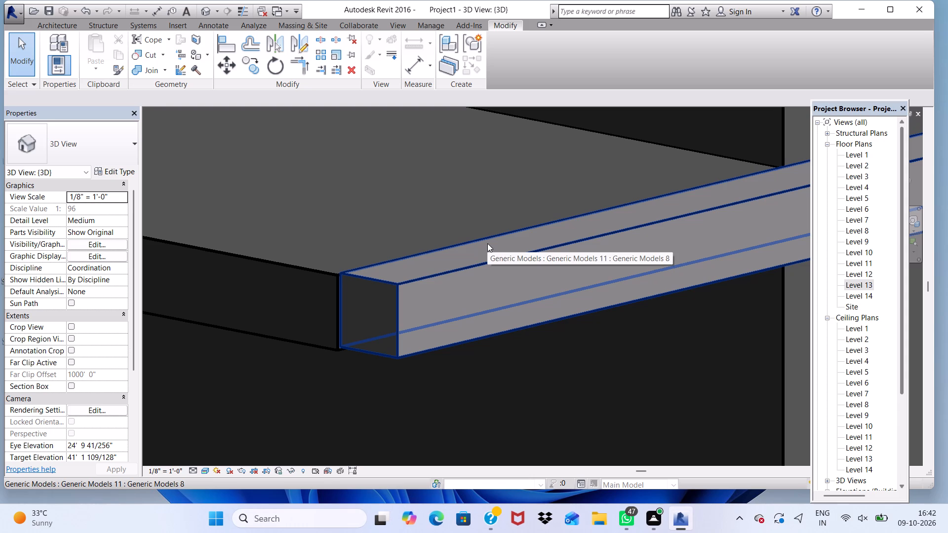
pyautogui.scroll(-15, 503, 283)
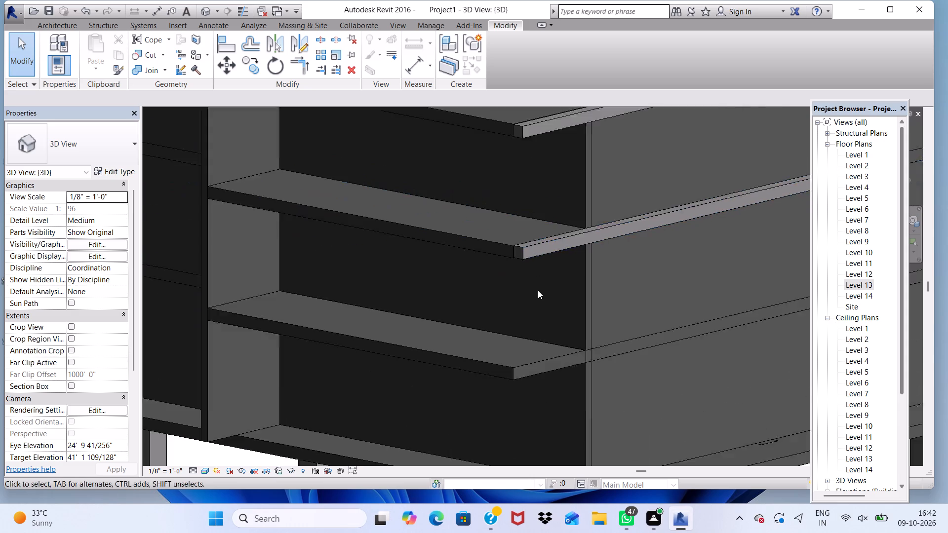
pyautogui.scroll(-4, 545, 251)
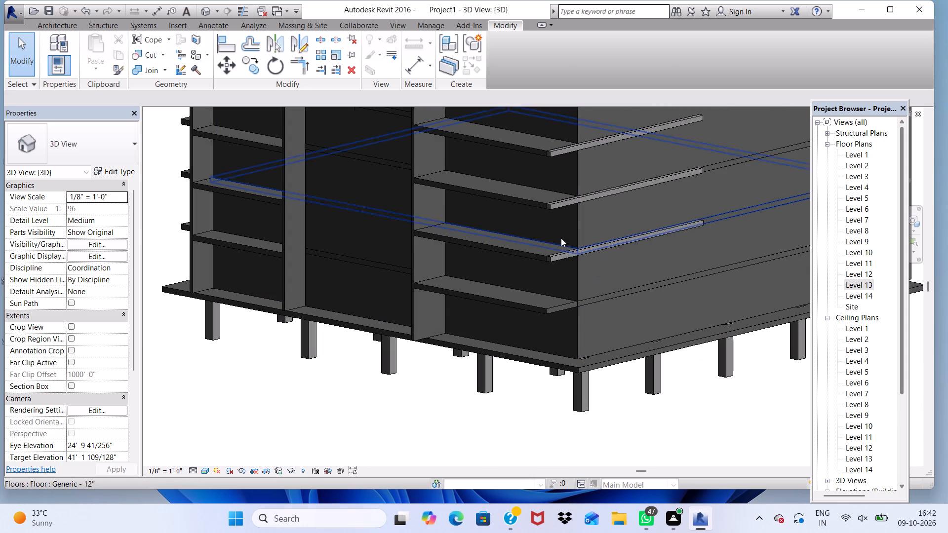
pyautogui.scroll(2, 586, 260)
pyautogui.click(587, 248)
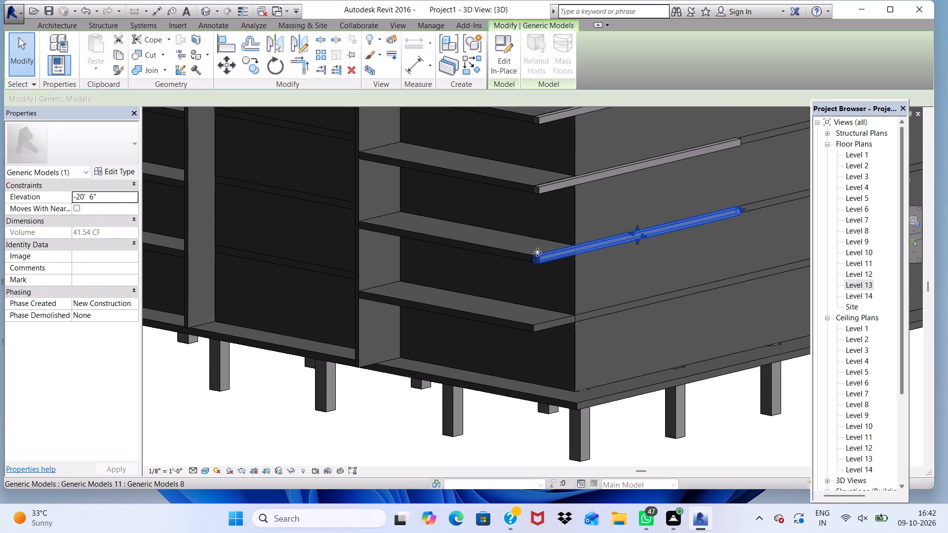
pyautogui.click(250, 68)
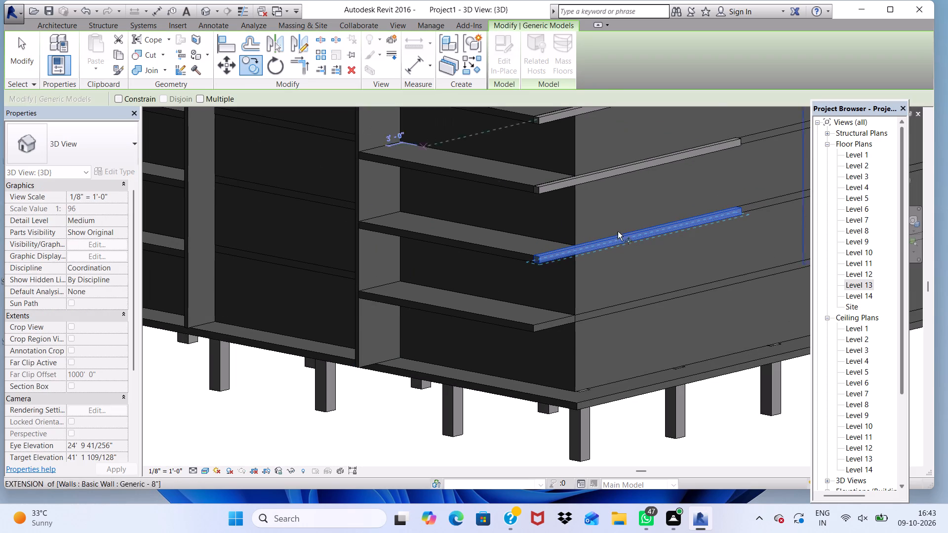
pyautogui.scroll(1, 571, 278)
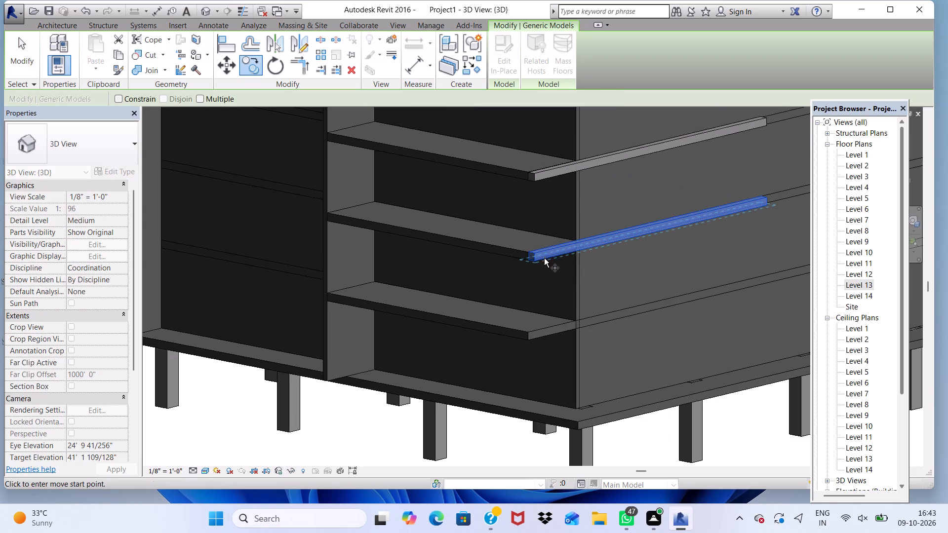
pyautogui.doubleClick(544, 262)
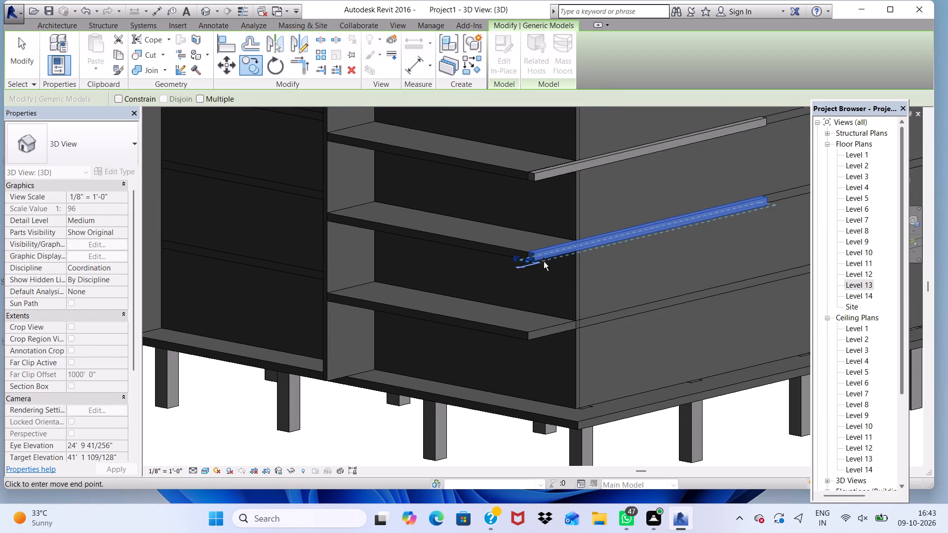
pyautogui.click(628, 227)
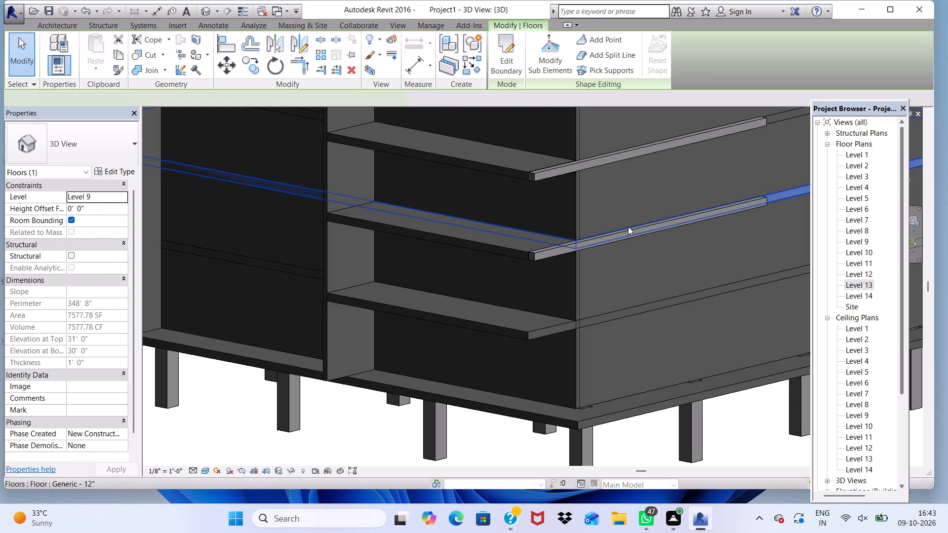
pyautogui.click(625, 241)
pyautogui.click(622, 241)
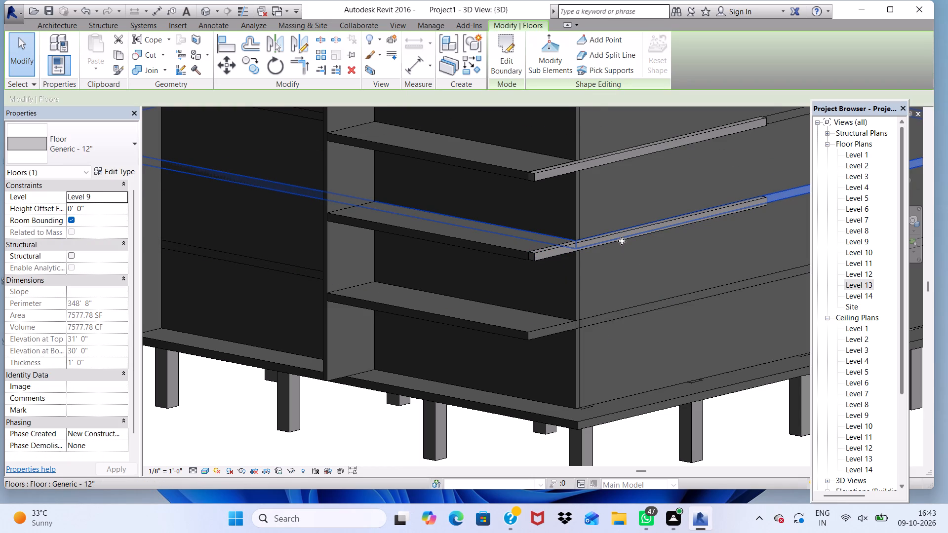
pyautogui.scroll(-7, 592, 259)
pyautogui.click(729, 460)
# Copy the lowest Generic Models strip straight down onto the slab edge of the next storey below.
pyautogui.scroll(2, 607, 293)
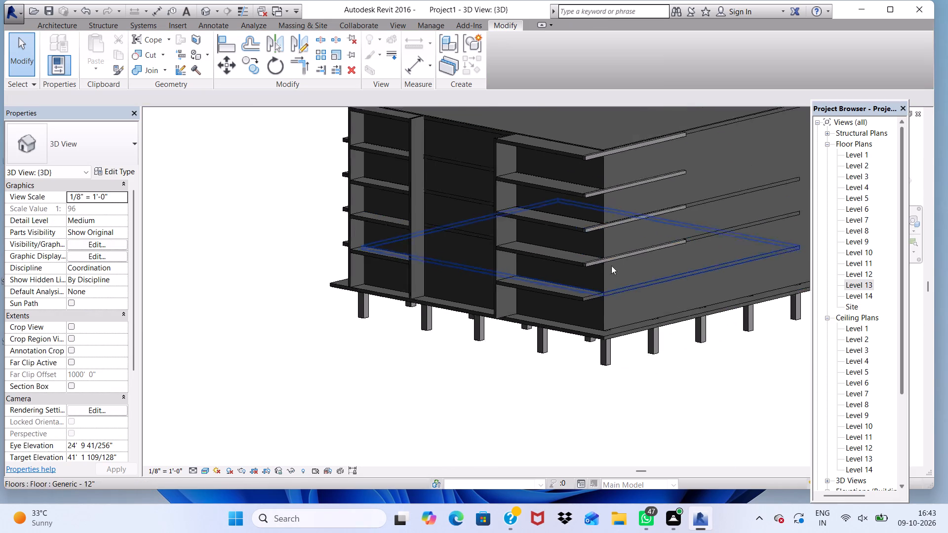
pyautogui.scroll(8, 611, 266)
pyautogui.click(613, 270)
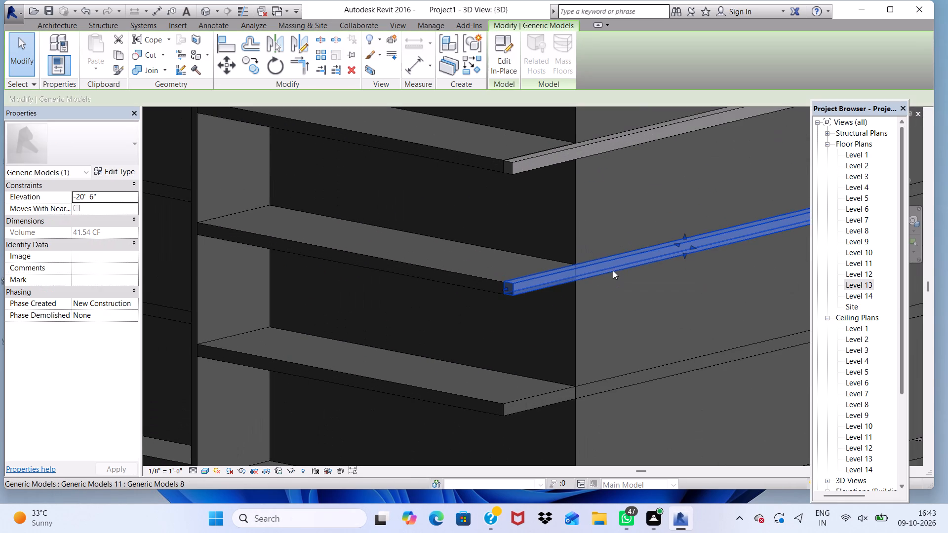
pyautogui.scroll(-1, 689, 340)
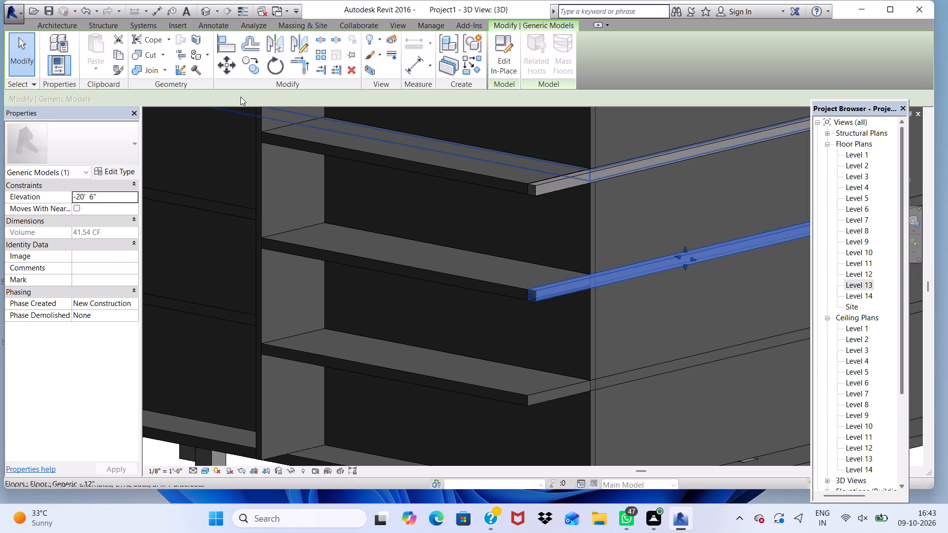
pyautogui.click(254, 60)
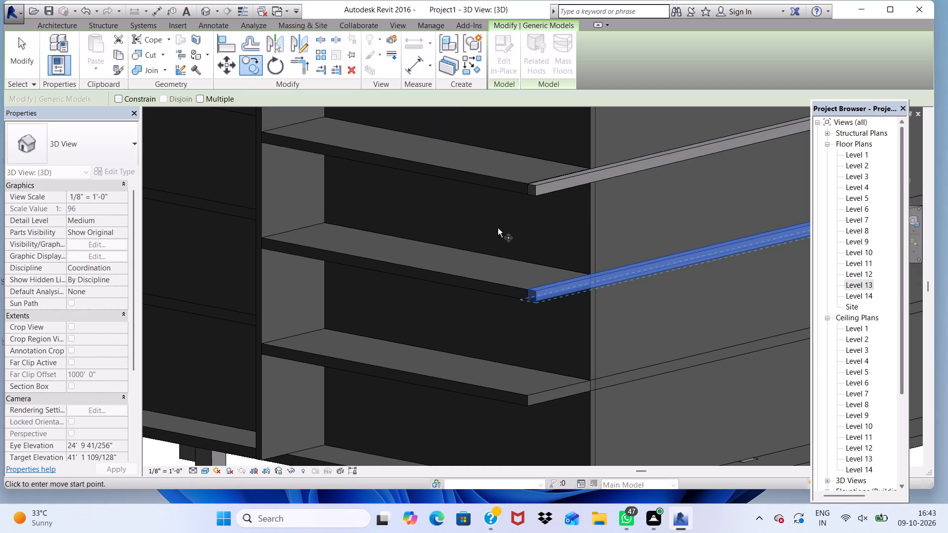
pyautogui.click(534, 302)
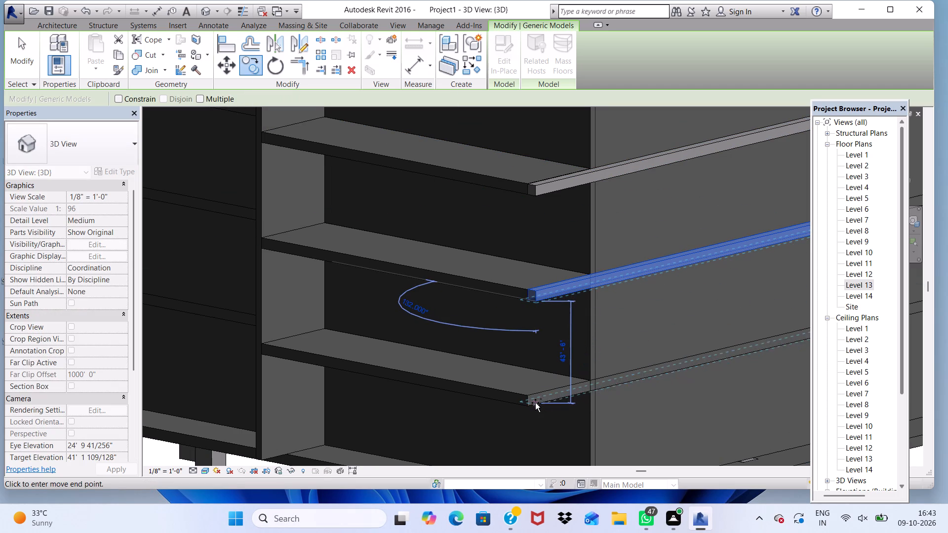
pyautogui.click(535, 401)
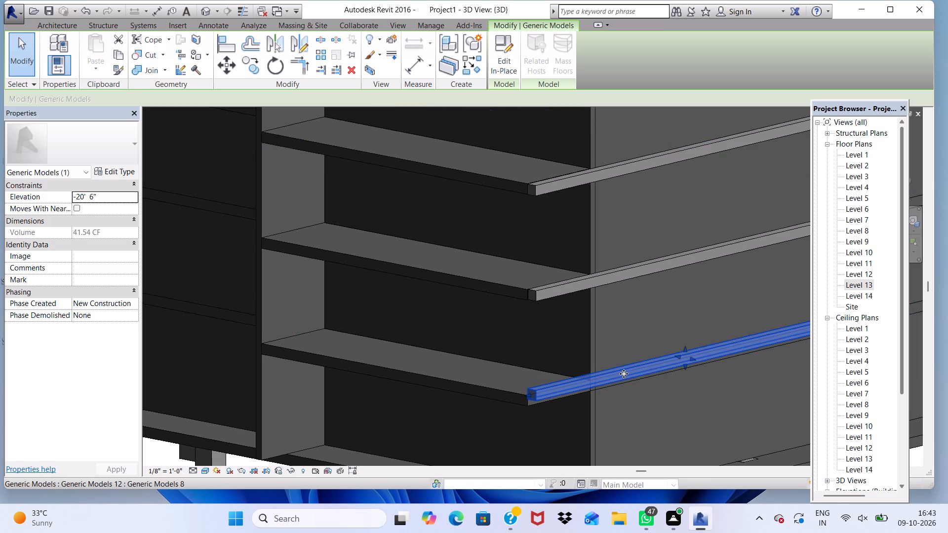
# Nudge the new lowest strip sideways in small increments, just past the projecting slab's end.
pyautogui.press('Down')
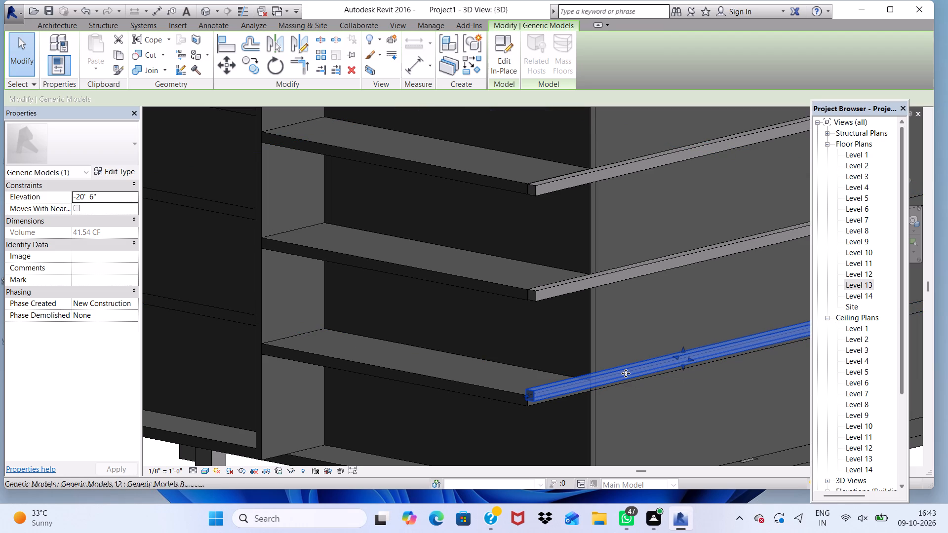
pyautogui.press('Up')
pyautogui.press('Left')
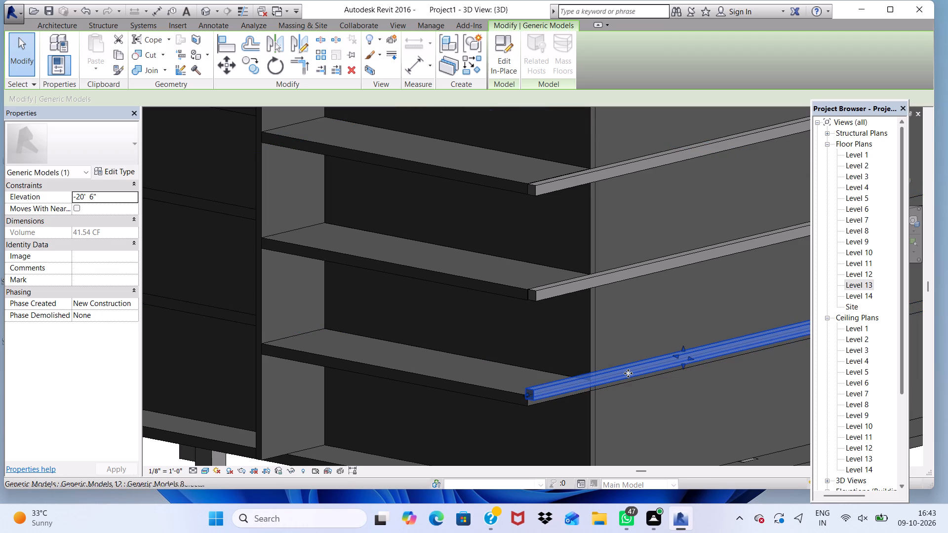
pyautogui.press('Right')
pyautogui.press('Right')
pyautogui.press('Right')
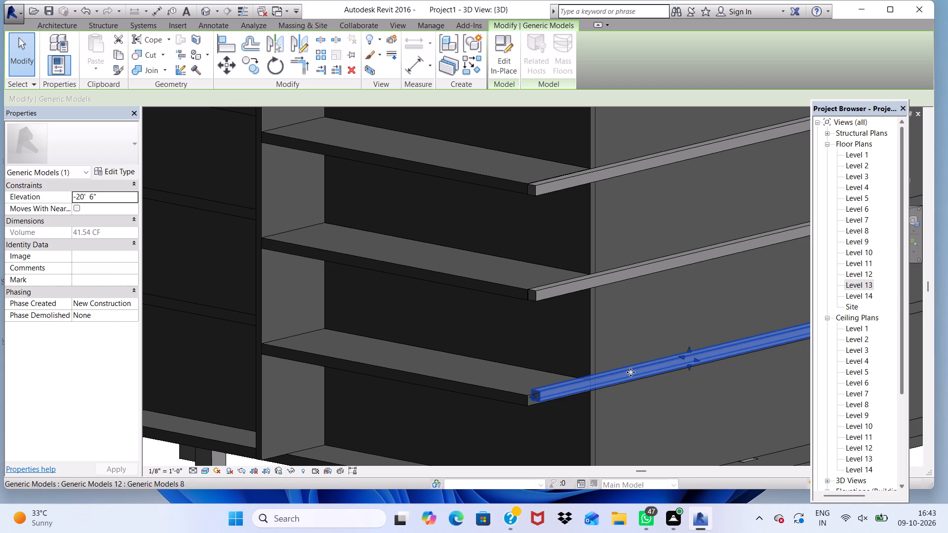
pyautogui.press('Right')
pyautogui.press('Right')
pyautogui.press('Right')
pyautogui.press('Right')
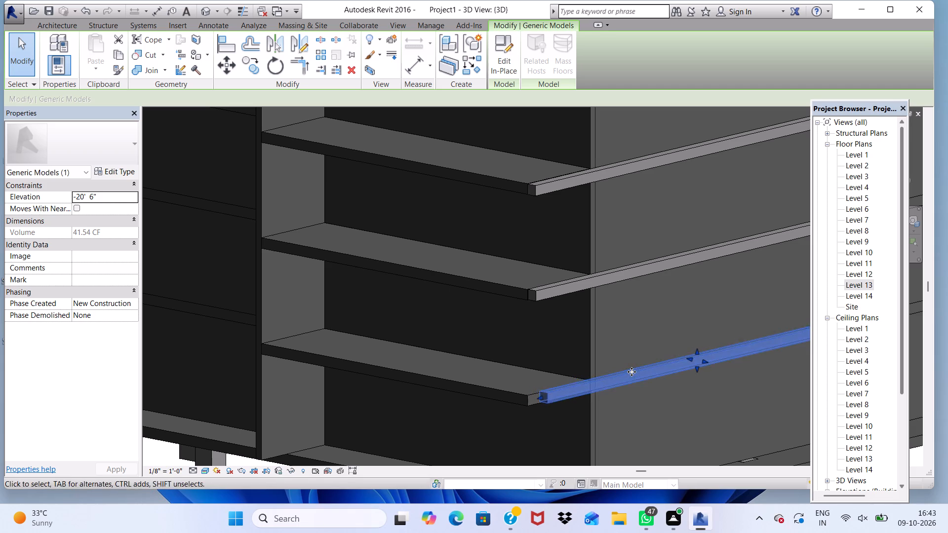
pyautogui.press('Left')
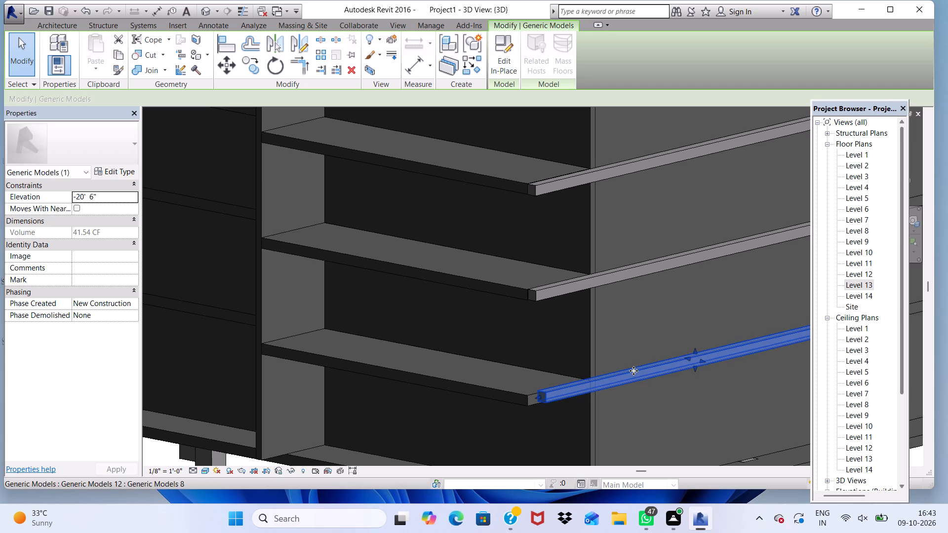
# Nudge the new strip down until its end lines up with the slab corner, and deselect it.
pyautogui.press('Up')
pyautogui.press('Down')
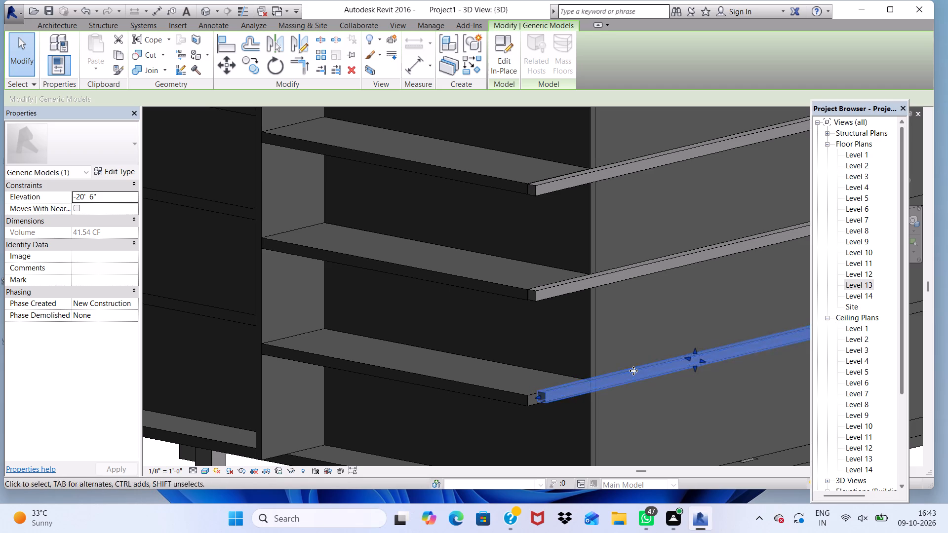
pyautogui.press('Down')
pyautogui.press('Down')
pyautogui.press('Down')
pyautogui.press('Down')
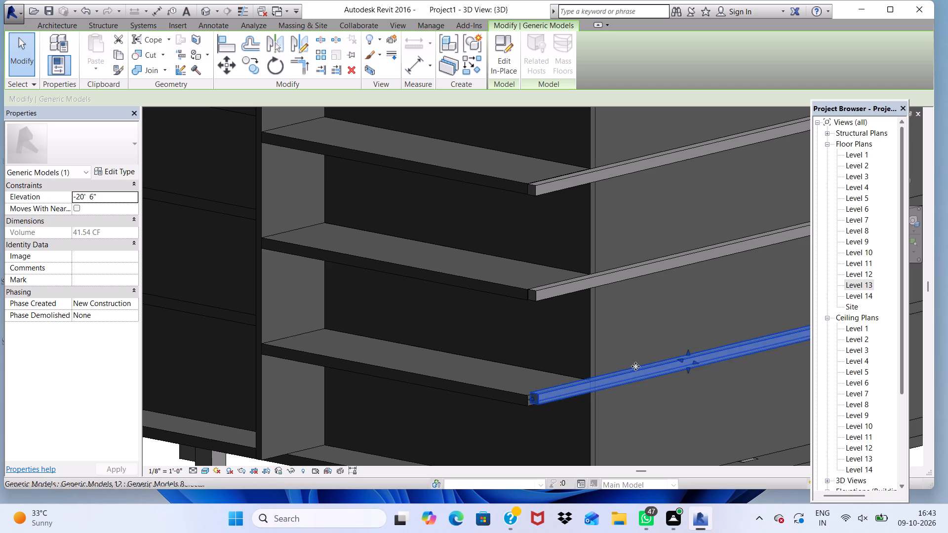
pyautogui.press('Down')
pyautogui.press('Down')
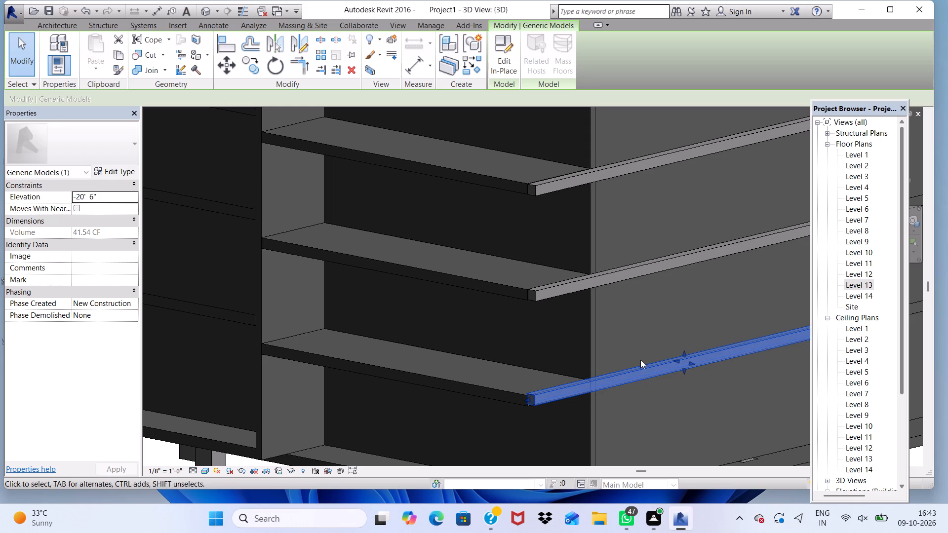
pyautogui.scroll(-11, 645, 342)
pyautogui.click(623, 433)
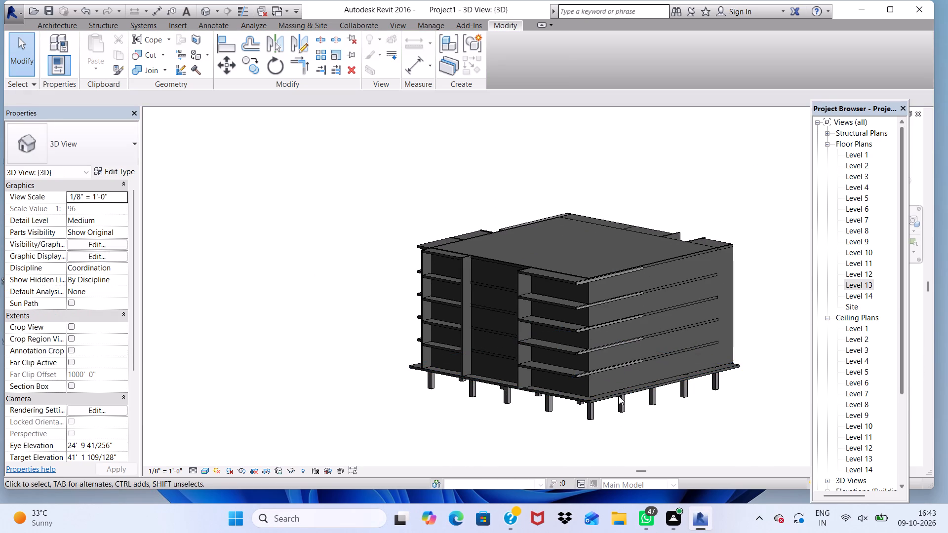
# Examine the strips' positions against the end wall and slab edges from several angles around the building.
pyautogui.scroll(6, 619, 392)
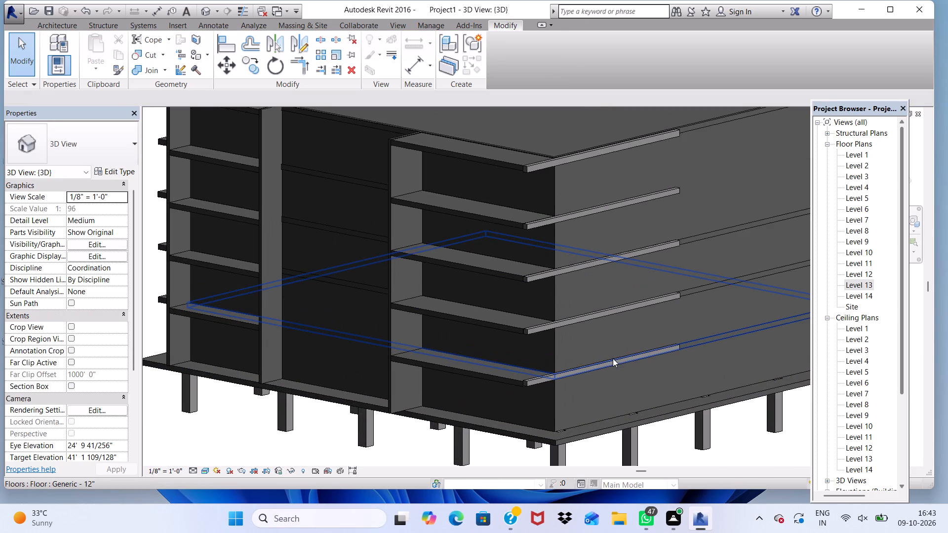
pyautogui.scroll(-5, 613, 359)
pyautogui.scroll(1, 623, 364)
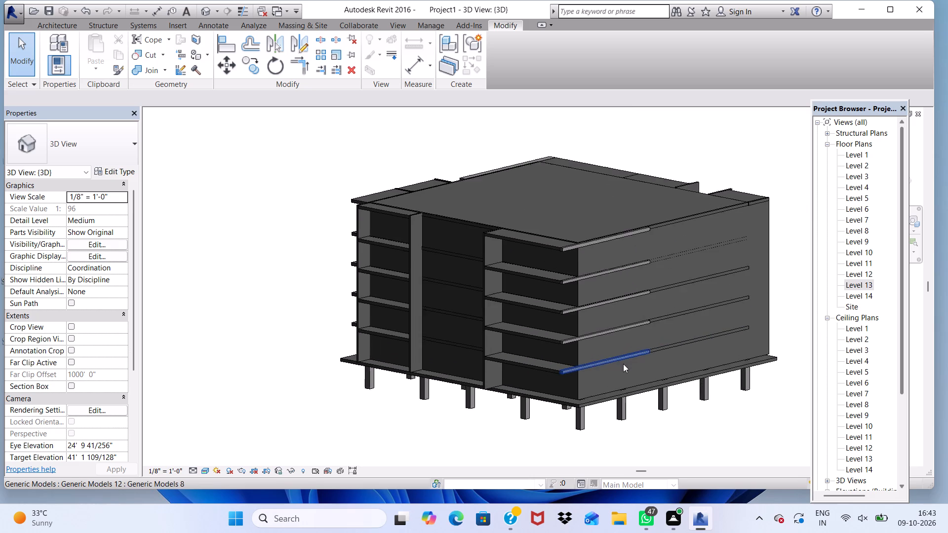
pyautogui.scroll(1, 623, 364)
pyautogui.scroll(-2, 623, 364)
pyautogui.click(672, 434)
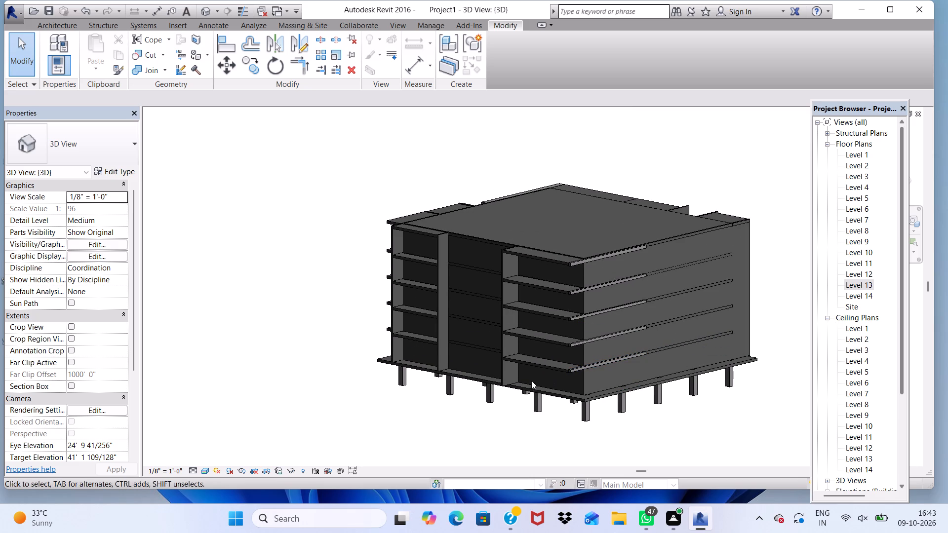
pyautogui.keyDown('shift'); pyautogui.moveTo(520, 384); pyautogui.dragTo(459, 350, button='middle'); pyautogui.keyUp('shift')
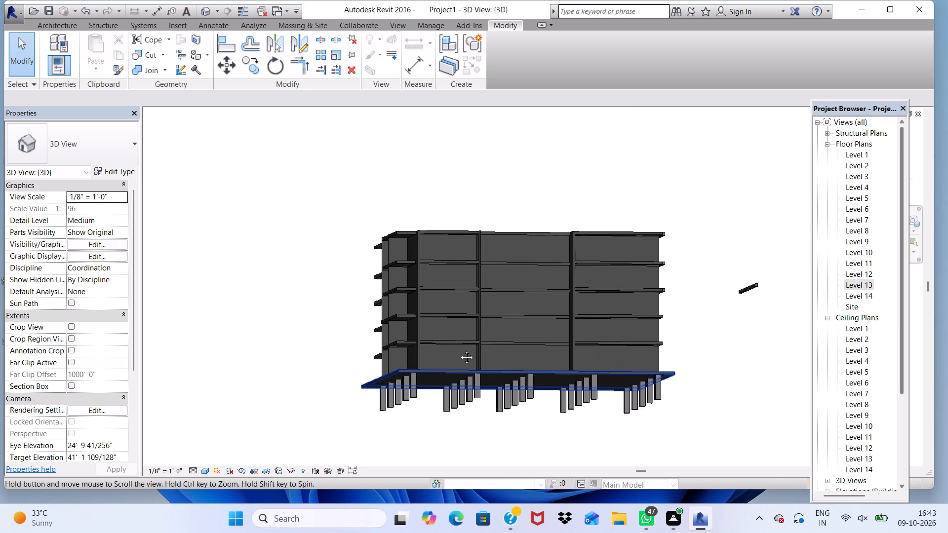
pyautogui.keyDown('shift'); pyautogui.moveTo(459, 350); pyautogui.dragTo(450, 350, button='middle'); pyautogui.keyUp('shift')
pyautogui.scroll(1, 566, 330)
pyautogui.keyDown('shift'); pyautogui.scroll(-1, 631, 347); pyautogui.keyUp('shift')
pyautogui.keyDown('shift'); pyautogui.moveTo(642, 354); pyautogui.dragTo(553, 326, button='middle'); pyautogui.keyUp('shift')
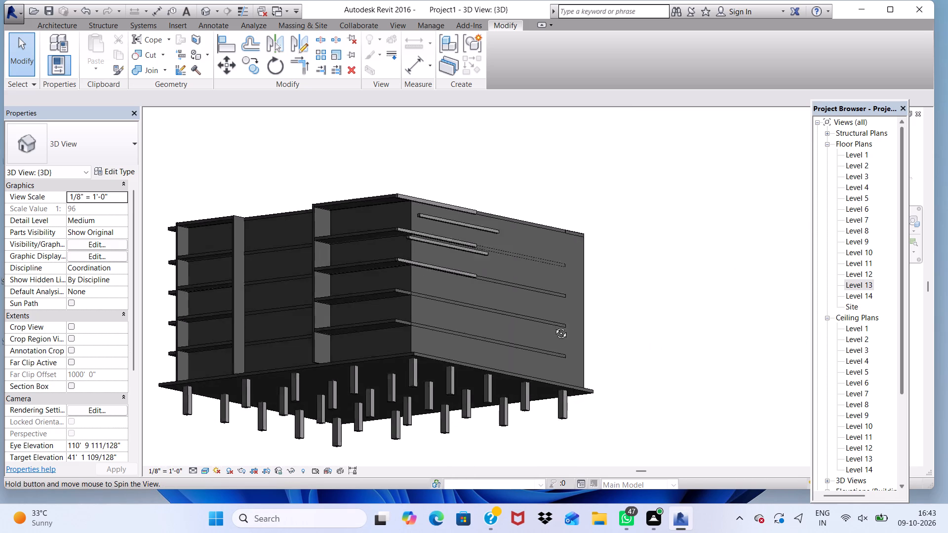
pyautogui.keyDown('shift'); pyautogui.moveTo(553, 326); pyautogui.dragTo(597, 370, button='middle'); pyautogui.keyUp('shift')
pyautogui.scroll(1, 549, 313)
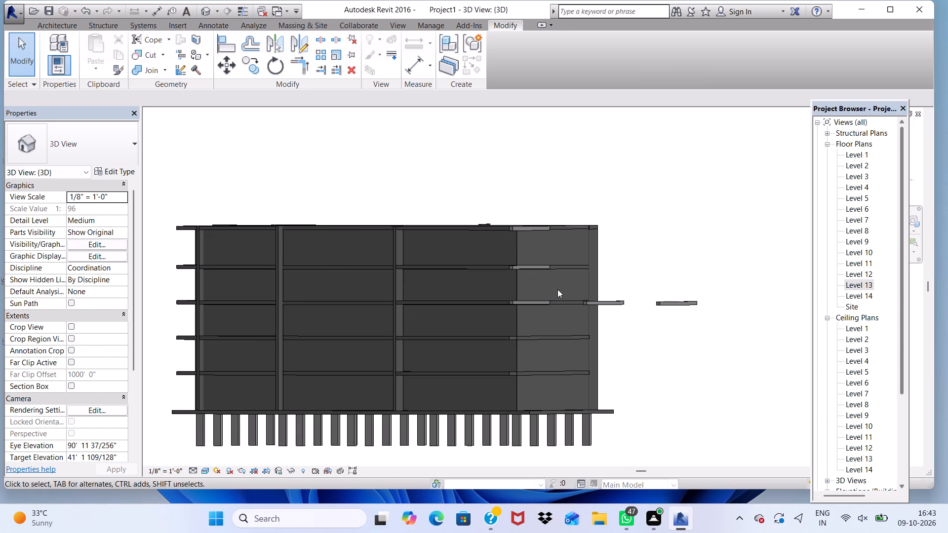
pyautogui.scroll(3, 591, 275)
pyautogui.scroll(2, 507, 350)
pyautogui.scroll(-6, 519, 304)
pyautogui.moveTo(529, 314); pyautogui.dragTo(522, 353, button='middle')
pyautogui.scroll(2, 569, 305)
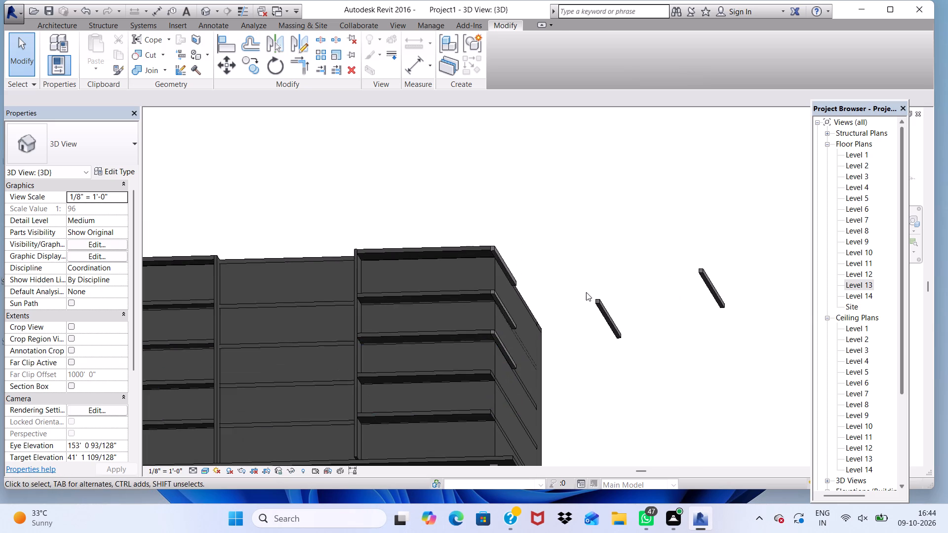
pyautogui.scroll(-7, 581, 306)
pyautogui.keyDown('shift'); pyautogui.moveTo(497, 374); pyautogui.dragTo(533, 483, button='middle'); pyautogui.keyUp('shift')
pyautogui.keyDown('shift'); pyautogui.scroll(-1, 497, 374); pyautogui.keyUp('shift')
pyautogui.scroll(2, 674, 417)
pyautogui.scroll(6, 649, 355)
pyautogui.scroll(-1, 641, 348)
pyautogui.scroll(-2, 612, 378)
pyautogui.scroll(2, 594, 415)
pyautogui.scroll(-1, 637, 411)
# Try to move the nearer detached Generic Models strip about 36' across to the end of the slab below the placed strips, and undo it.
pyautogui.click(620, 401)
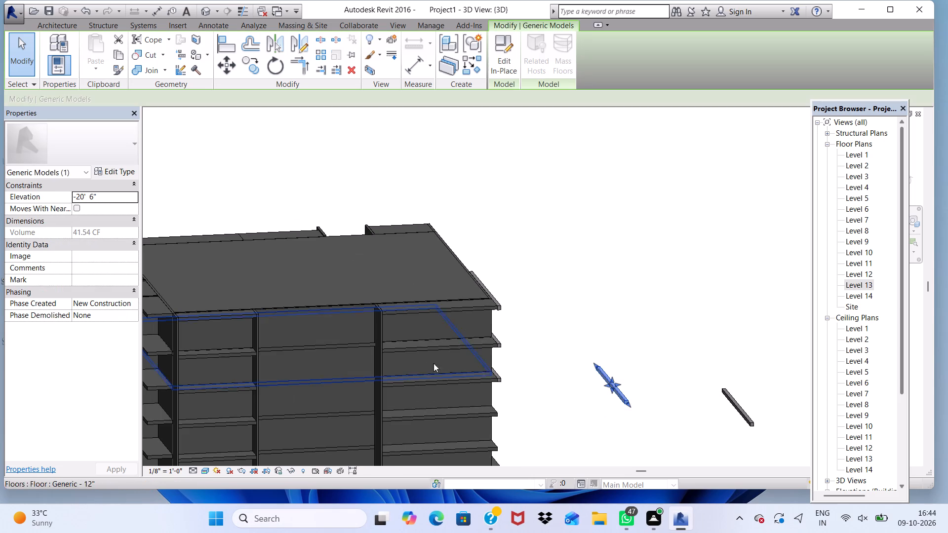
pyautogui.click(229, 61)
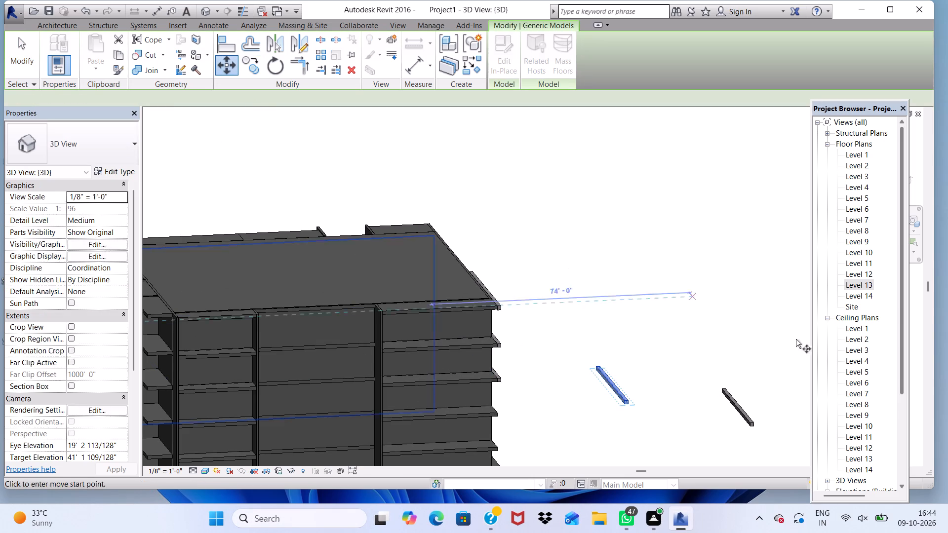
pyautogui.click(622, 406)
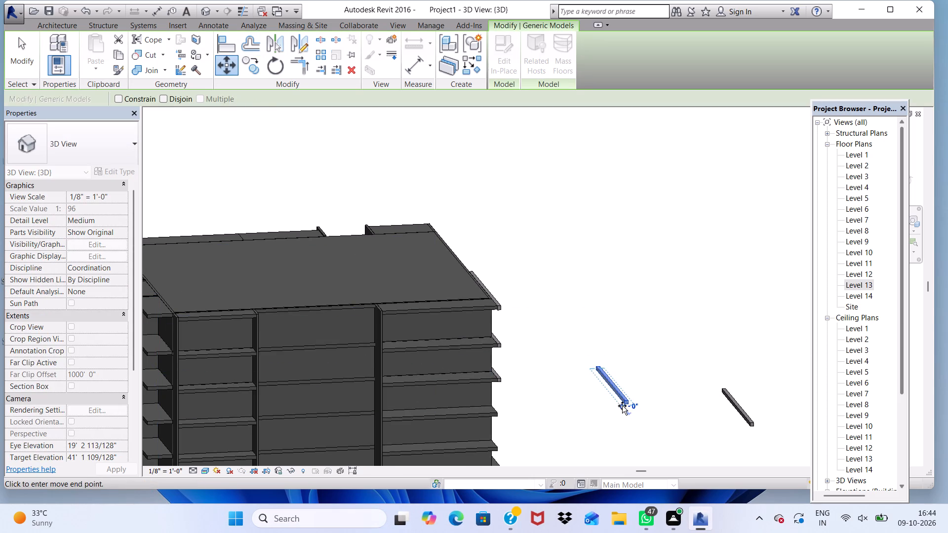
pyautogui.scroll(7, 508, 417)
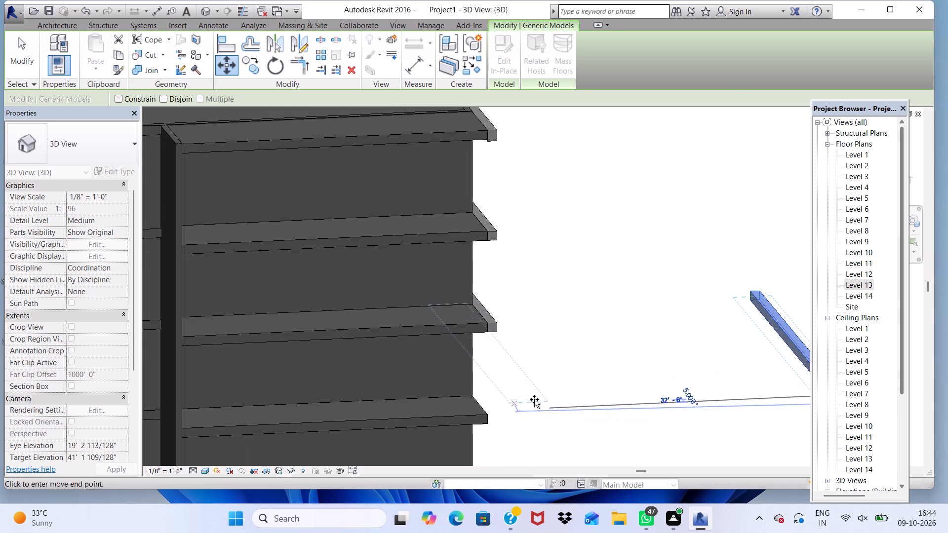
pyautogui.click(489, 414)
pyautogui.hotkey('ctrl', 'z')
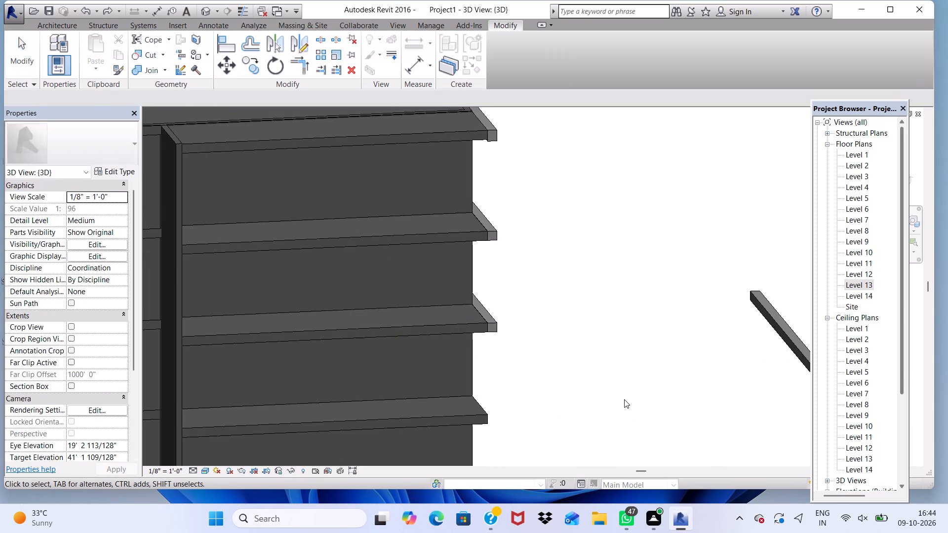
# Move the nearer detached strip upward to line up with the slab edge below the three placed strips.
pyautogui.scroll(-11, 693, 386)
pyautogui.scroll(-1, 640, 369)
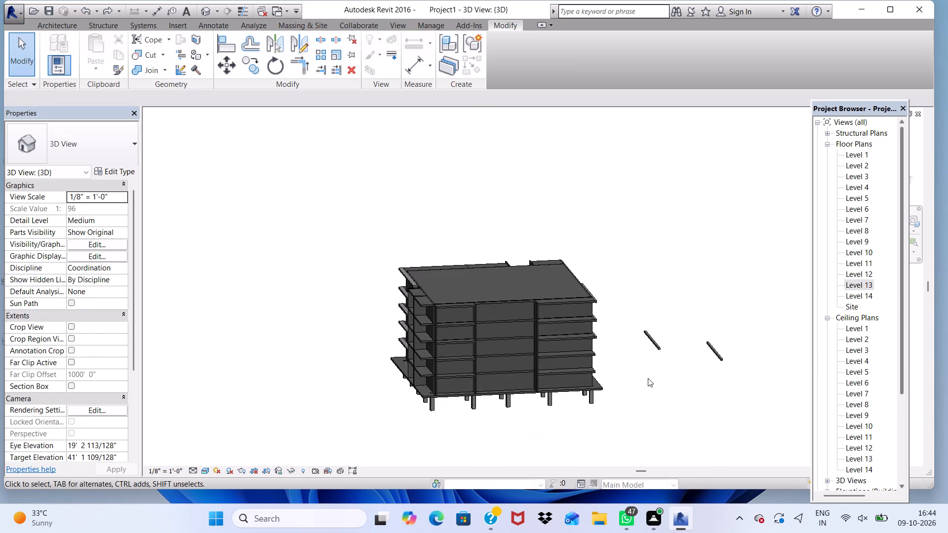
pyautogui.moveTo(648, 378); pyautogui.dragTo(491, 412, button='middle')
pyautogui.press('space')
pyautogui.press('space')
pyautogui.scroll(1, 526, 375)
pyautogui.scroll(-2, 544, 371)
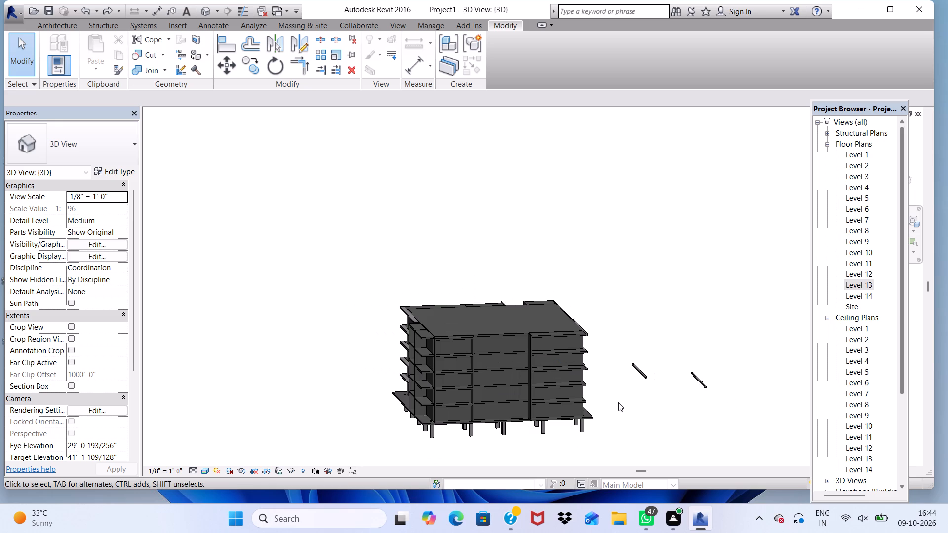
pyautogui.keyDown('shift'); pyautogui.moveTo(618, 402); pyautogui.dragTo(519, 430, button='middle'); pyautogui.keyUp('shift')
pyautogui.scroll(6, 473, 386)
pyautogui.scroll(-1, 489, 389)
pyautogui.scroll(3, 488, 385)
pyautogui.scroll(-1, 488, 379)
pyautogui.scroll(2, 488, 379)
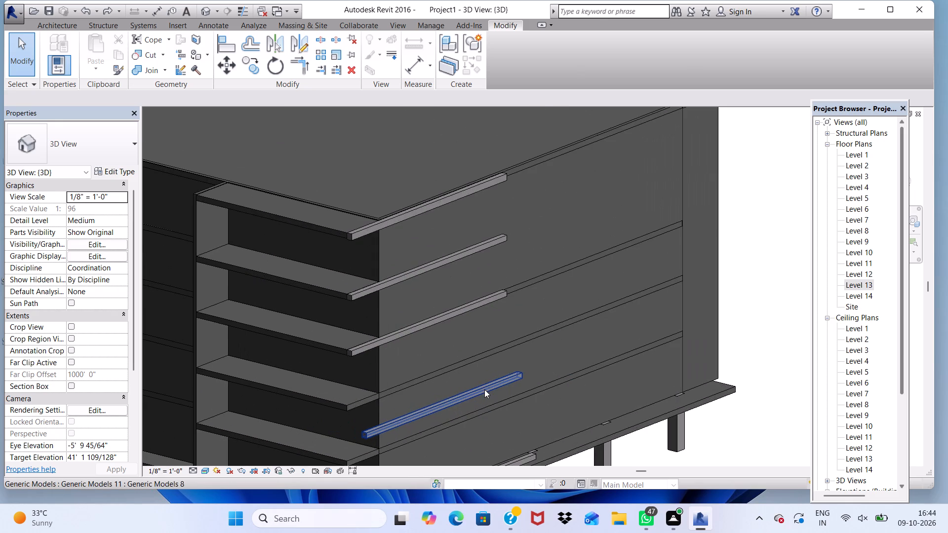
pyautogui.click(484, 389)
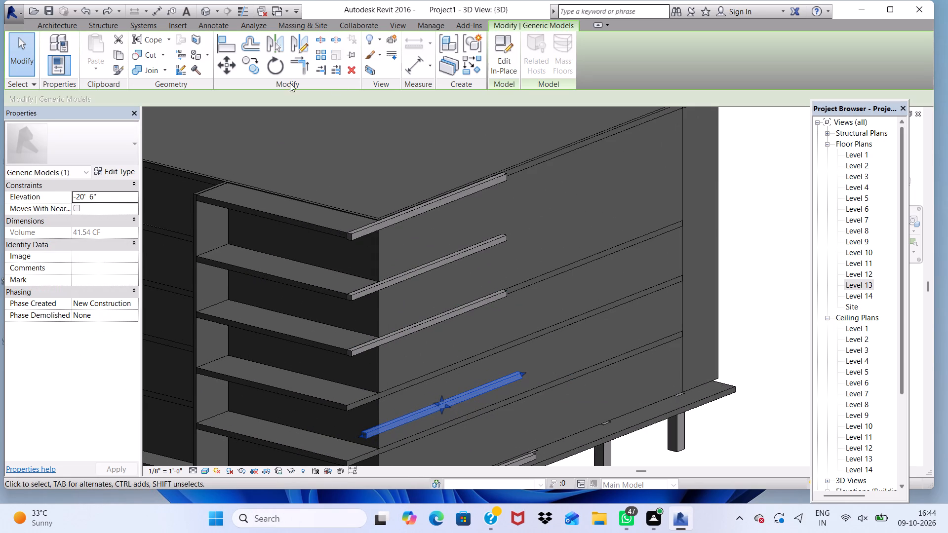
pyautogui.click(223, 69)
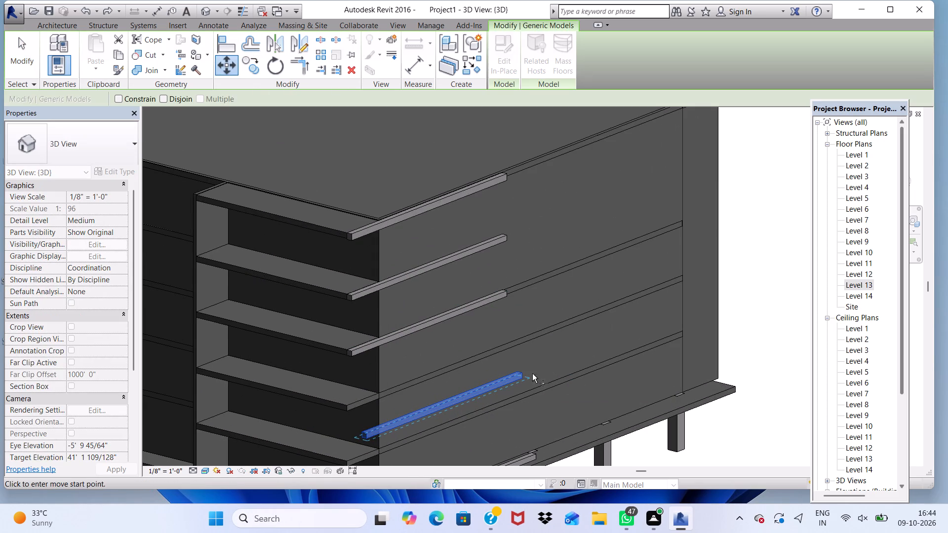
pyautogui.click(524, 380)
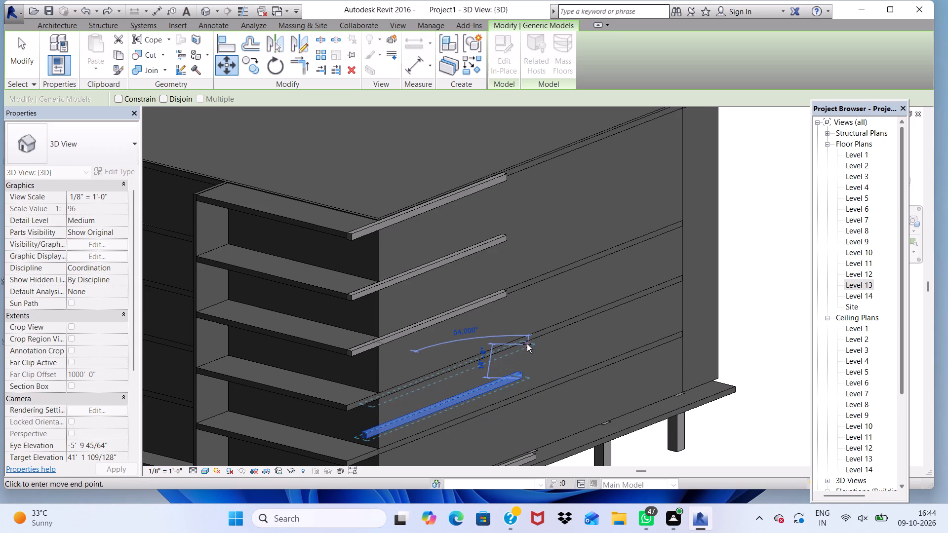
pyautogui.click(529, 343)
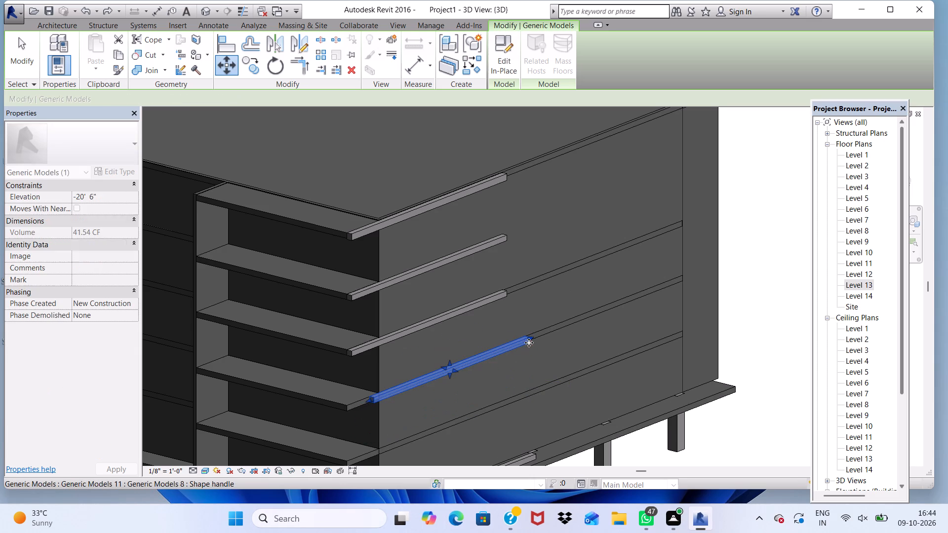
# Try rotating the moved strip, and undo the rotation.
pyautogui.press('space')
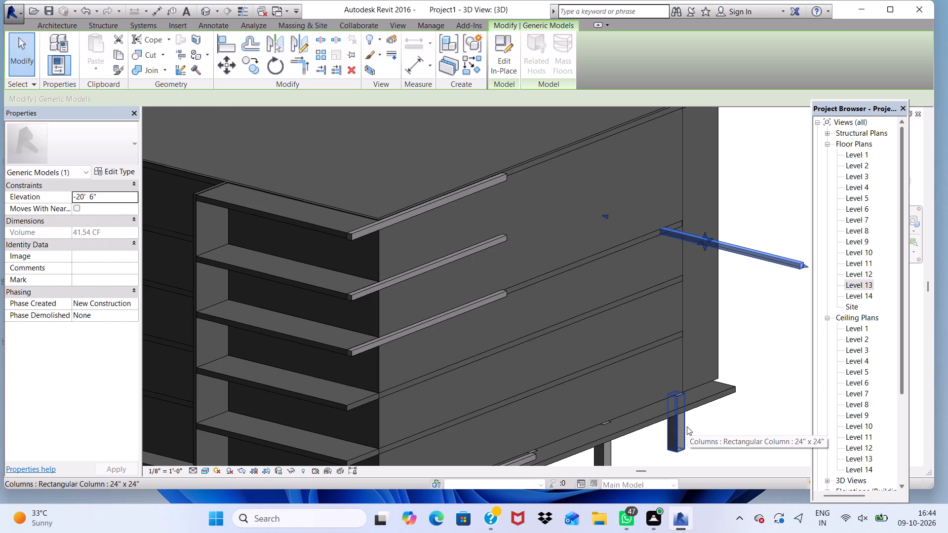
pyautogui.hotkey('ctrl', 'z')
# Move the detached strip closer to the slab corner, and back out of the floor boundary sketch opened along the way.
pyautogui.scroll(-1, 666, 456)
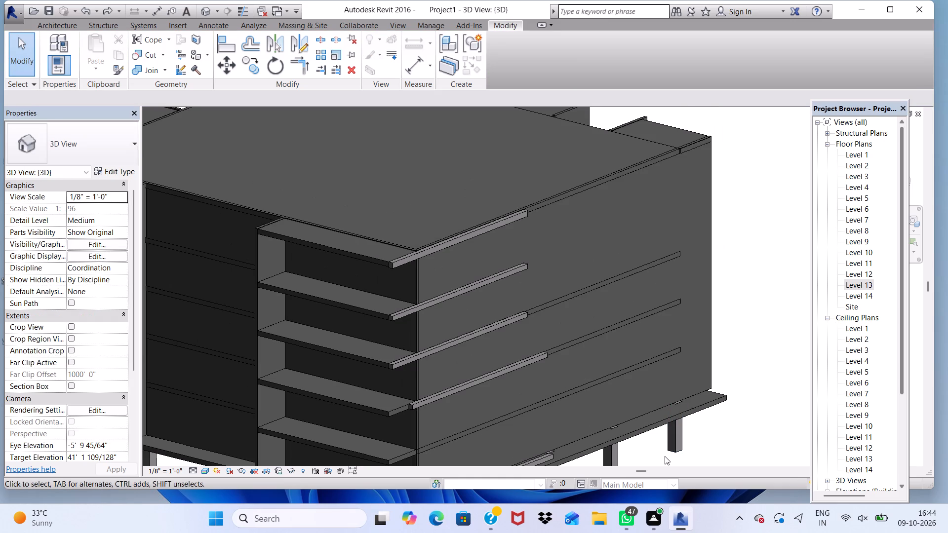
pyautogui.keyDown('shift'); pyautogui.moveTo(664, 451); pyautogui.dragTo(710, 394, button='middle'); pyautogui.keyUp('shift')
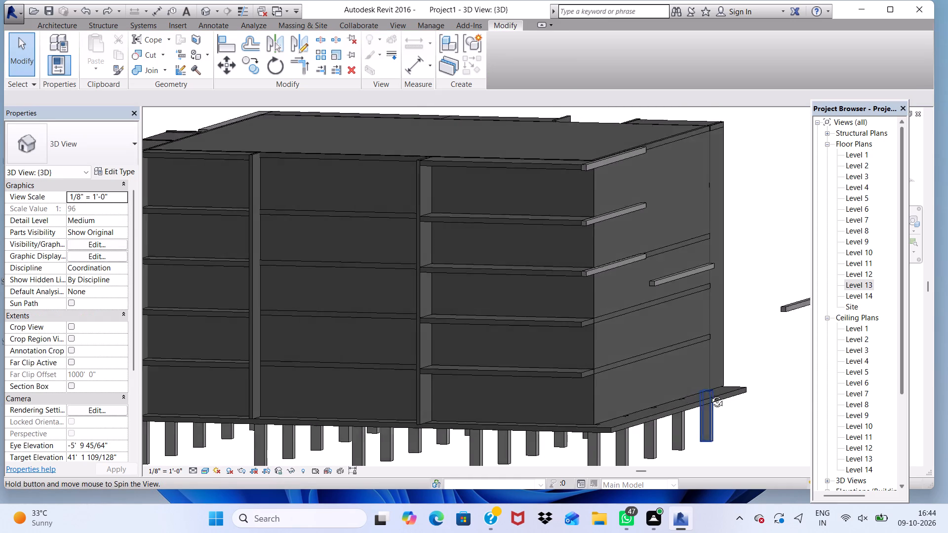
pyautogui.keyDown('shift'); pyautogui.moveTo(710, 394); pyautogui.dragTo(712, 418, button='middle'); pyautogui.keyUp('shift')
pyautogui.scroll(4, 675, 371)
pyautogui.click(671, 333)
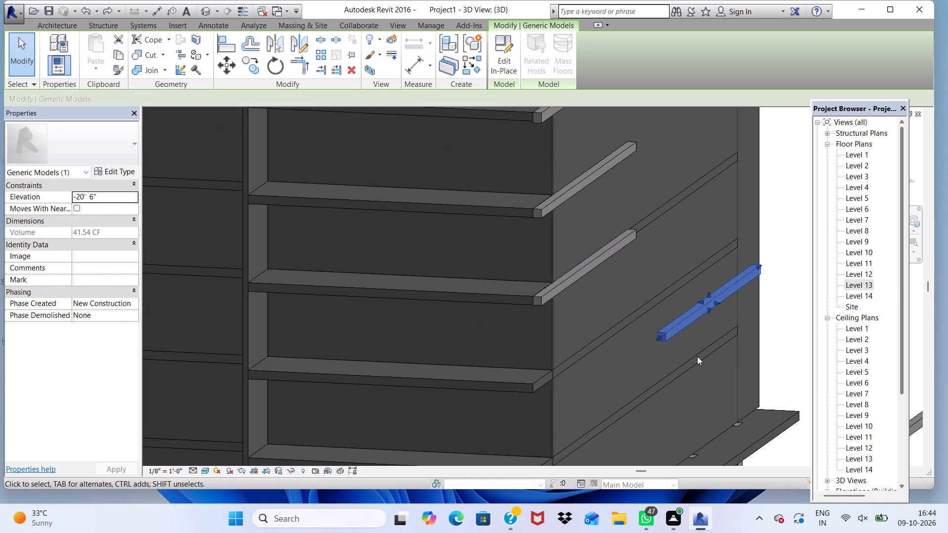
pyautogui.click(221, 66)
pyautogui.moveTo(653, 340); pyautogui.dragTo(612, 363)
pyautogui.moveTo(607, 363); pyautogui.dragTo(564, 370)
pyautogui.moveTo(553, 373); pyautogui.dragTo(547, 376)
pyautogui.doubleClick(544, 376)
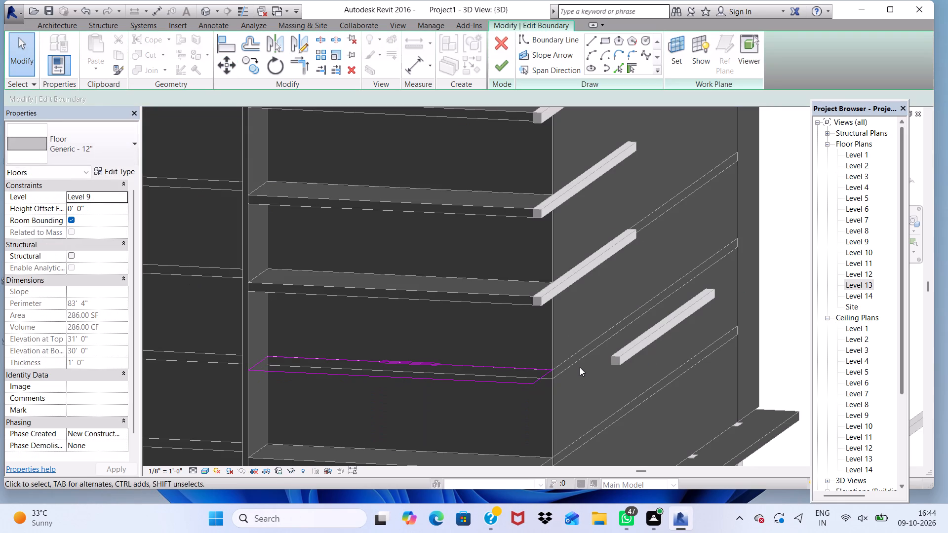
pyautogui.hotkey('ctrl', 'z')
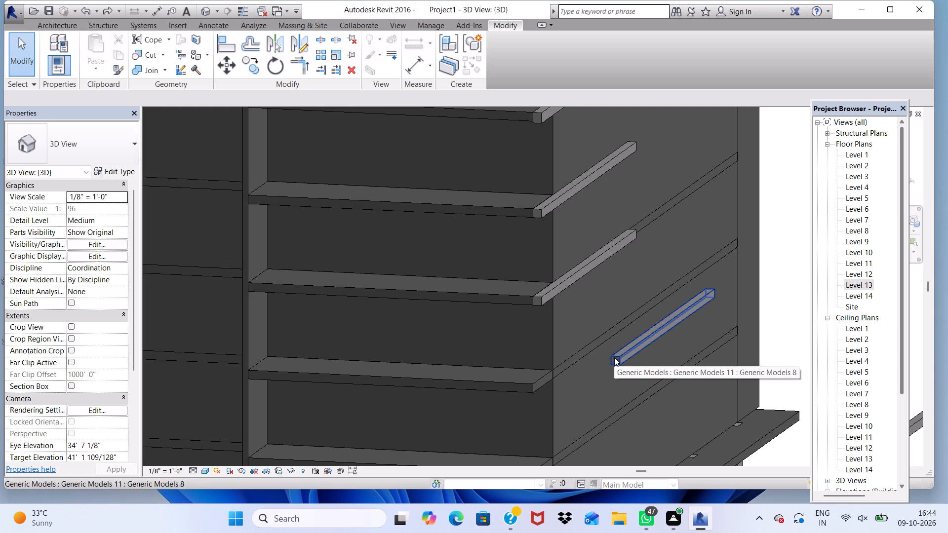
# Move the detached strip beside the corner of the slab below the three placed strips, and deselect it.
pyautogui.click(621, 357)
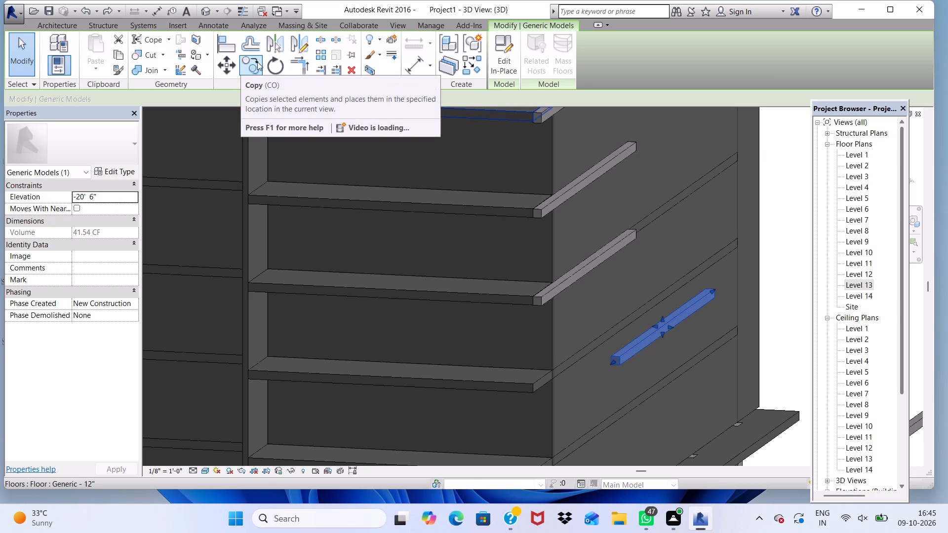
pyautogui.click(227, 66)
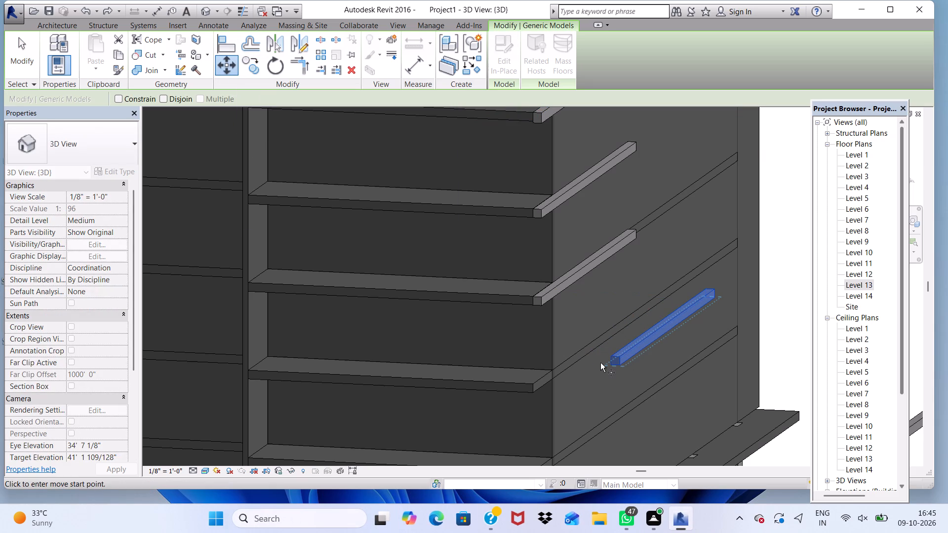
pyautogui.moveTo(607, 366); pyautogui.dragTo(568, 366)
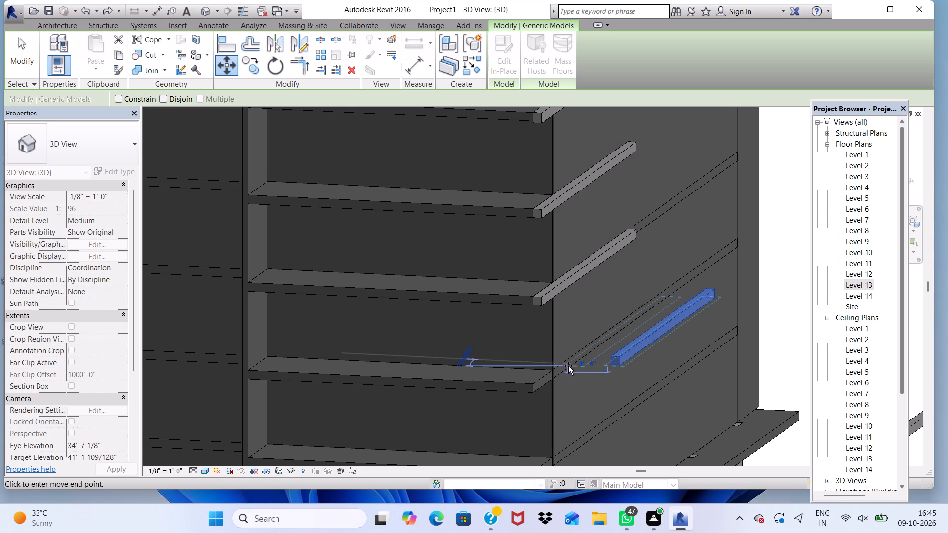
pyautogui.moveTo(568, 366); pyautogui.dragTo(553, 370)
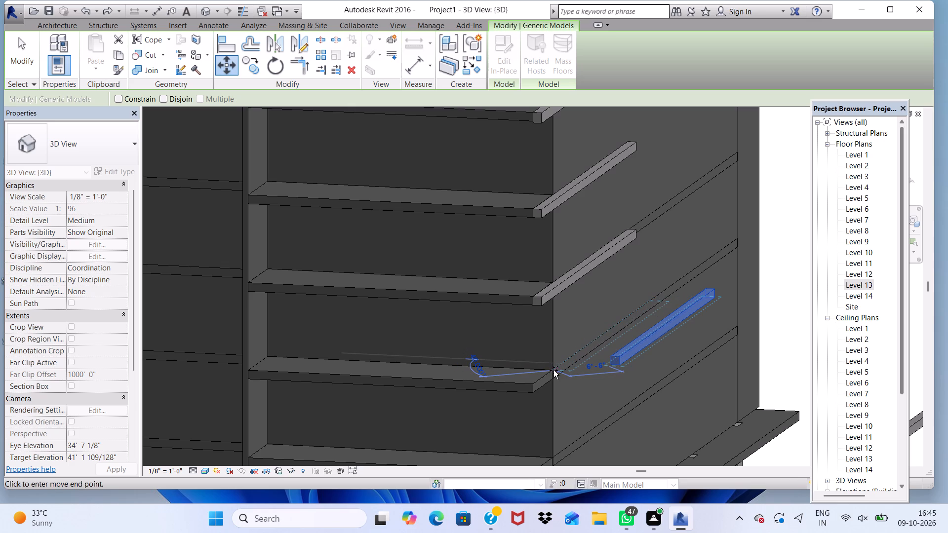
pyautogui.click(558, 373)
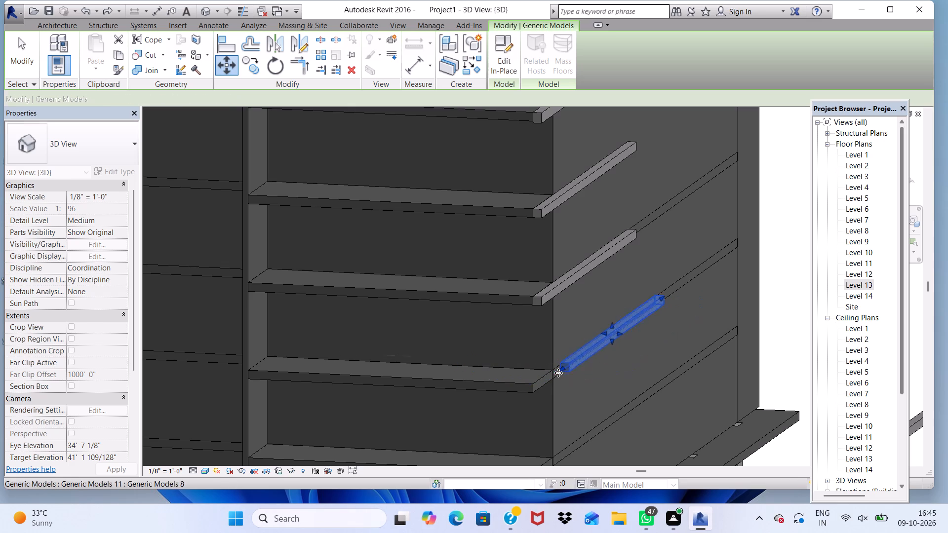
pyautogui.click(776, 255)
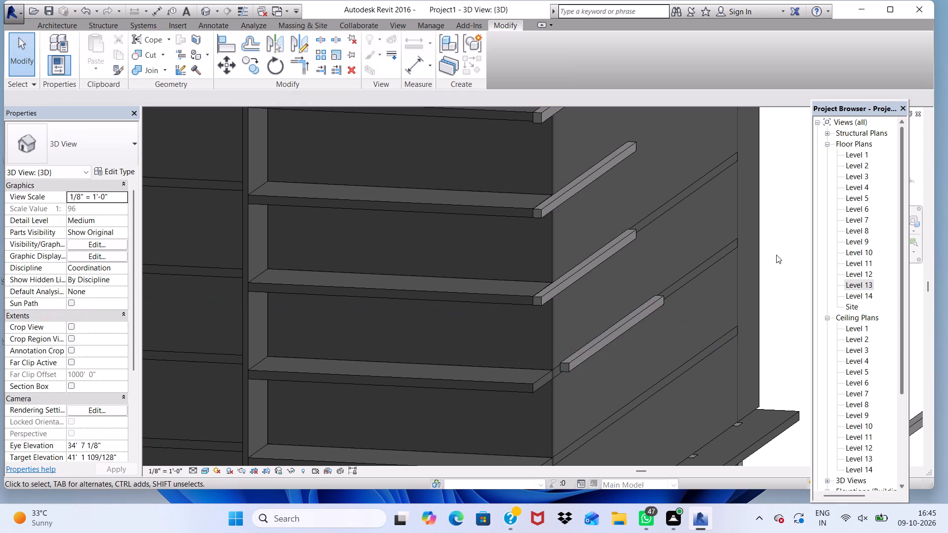
# Delete the two misplaced Generic Models strips floating off the end wall, dismissing the save reminder without saving.
pyautogui.scroll(-3, 575, 380)
pyautogui.keyDown('shift'); pyautogui.moveTo(570, 385); pyautogui.dragTo(621, 345, button='middle'); pyautogui.keyUp('shift')
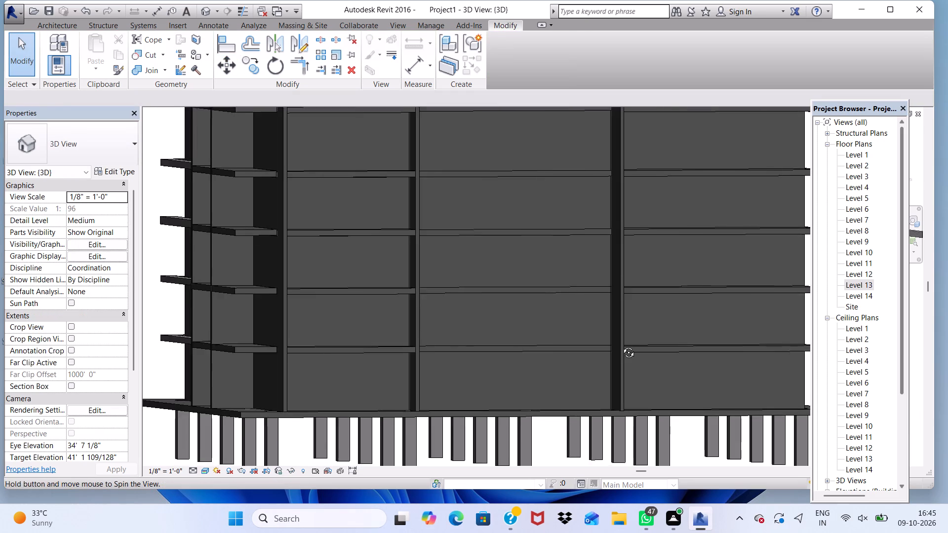
pyautogui.keyDown('shift'); pyautogui.moveTo(621, 345); pyautogui.dragTo(587, 325, button='middle'); pyautogui.keyUp('shift')
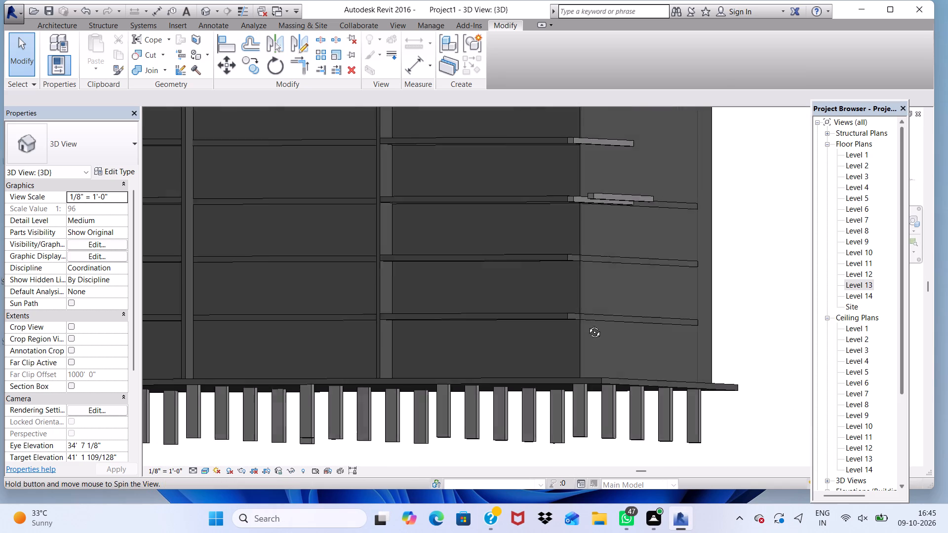
pyautogui.keyDown('shift'); pyautogui.moveTo(587, 325); pyautogui.dragTo(527, 340, button='middle'); pyautogui.keyUp('shift')
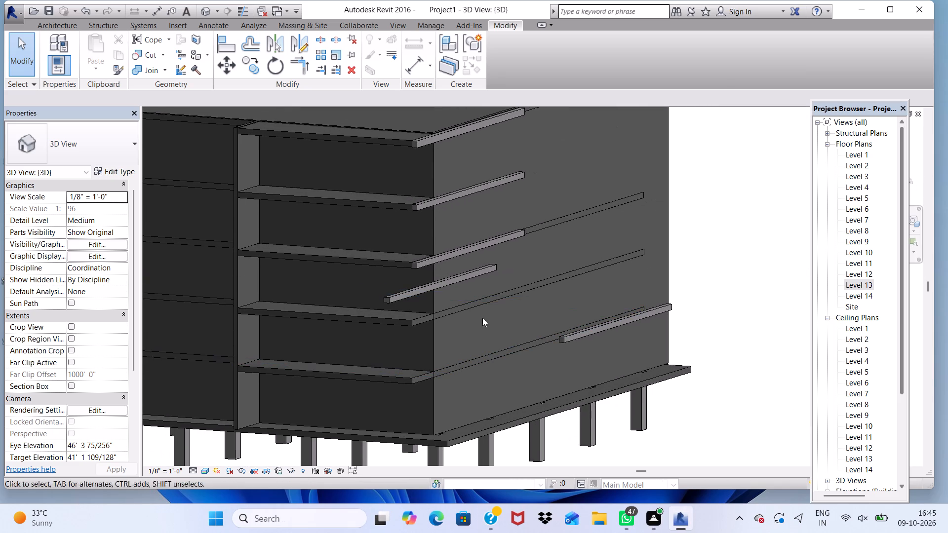
pyautogui.scroll(3, 450, 300)
pyautogui.scroll(-1, 444, 290)
pyautogui.click(444, 276)
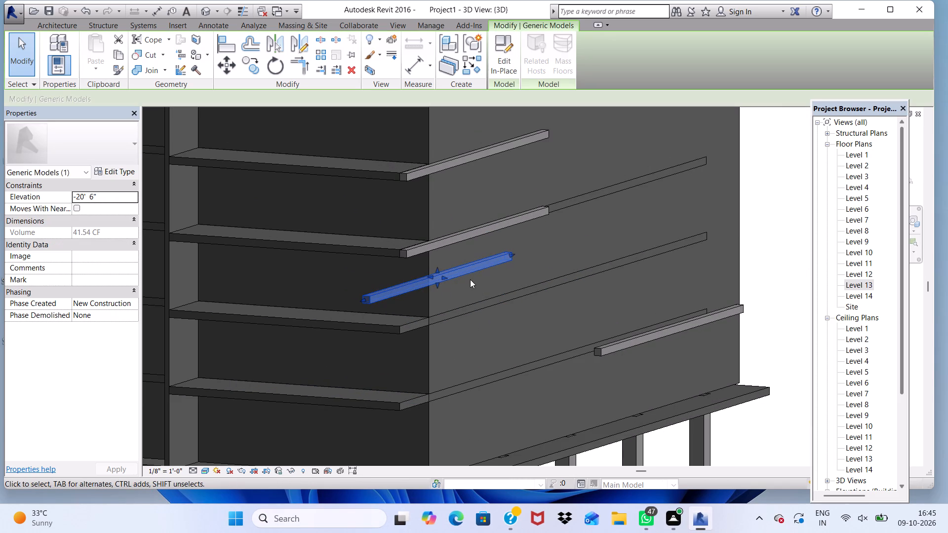
pyautogui.press('BackSpace')
pyautogui.press('Delete')
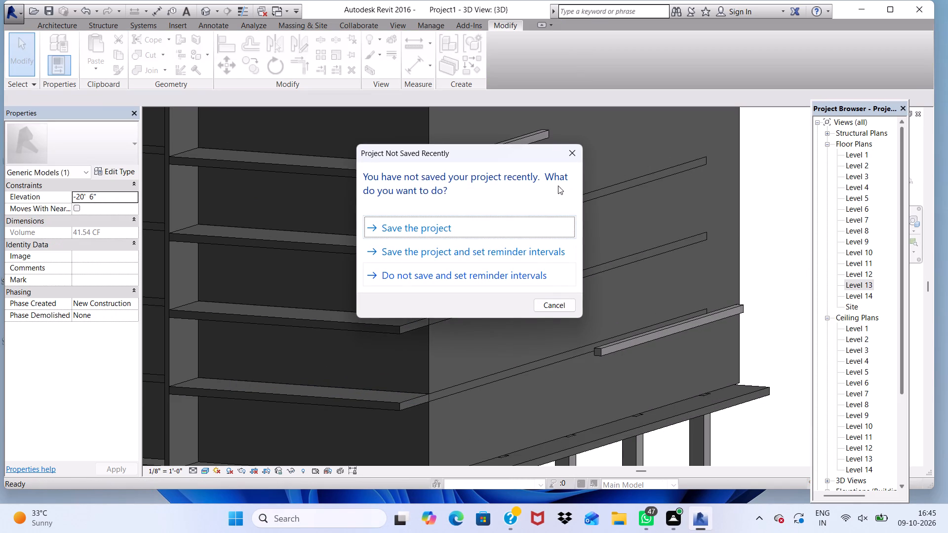
pyautogui.click(566, 150)
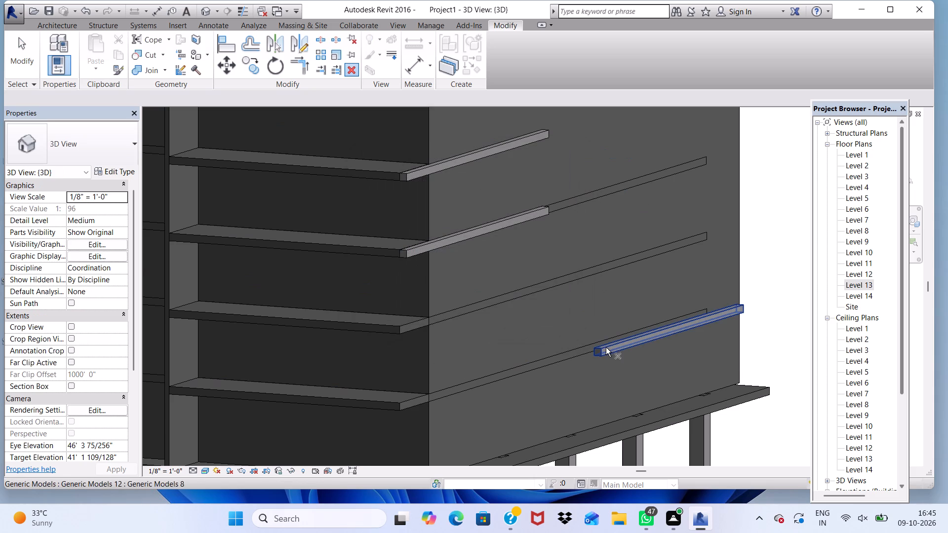
pyautogui.click(606, 347)
pyautogui.press('Delete')
pyautogui.scroll(-4, 615, 341)
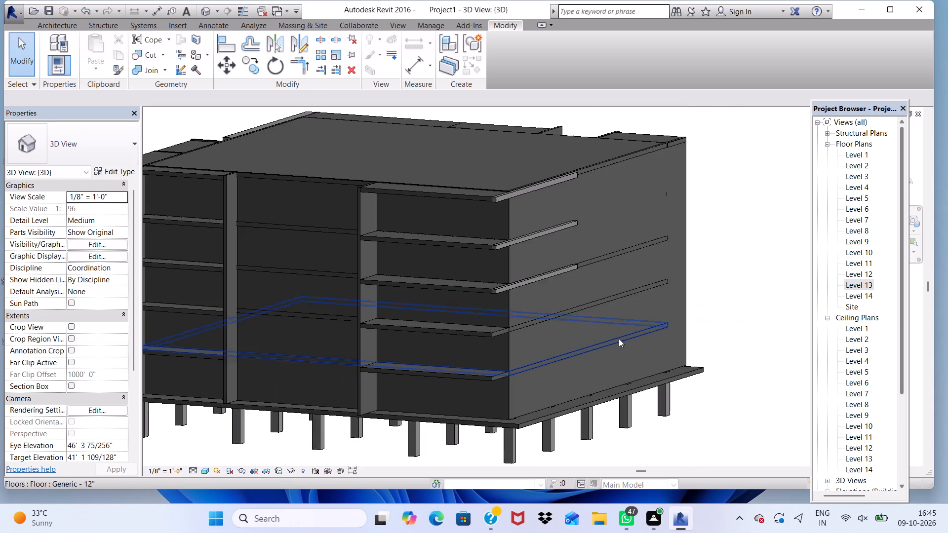
pyautogui.click(742, 266)
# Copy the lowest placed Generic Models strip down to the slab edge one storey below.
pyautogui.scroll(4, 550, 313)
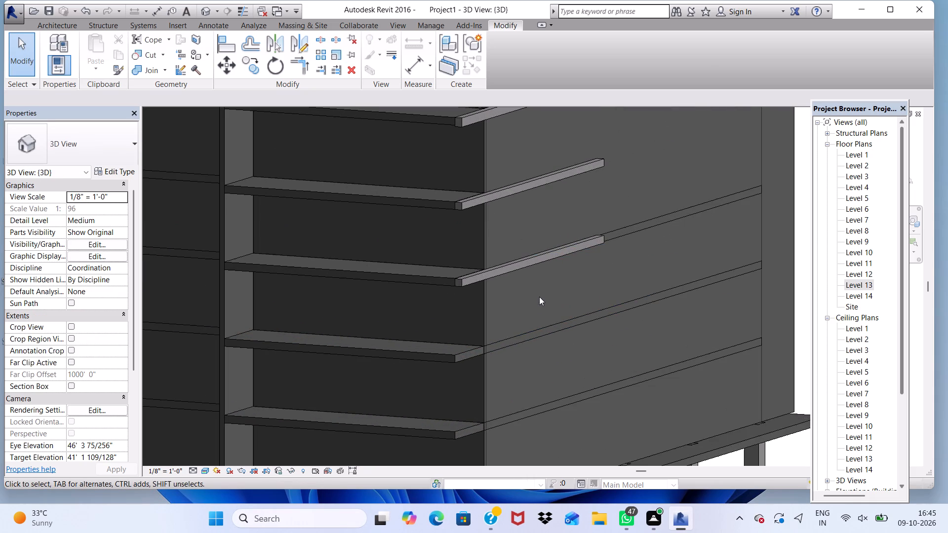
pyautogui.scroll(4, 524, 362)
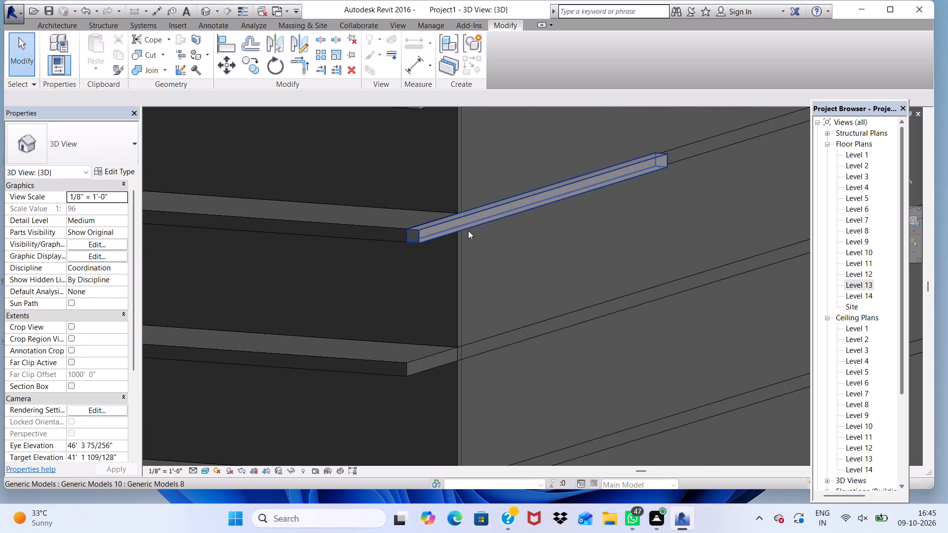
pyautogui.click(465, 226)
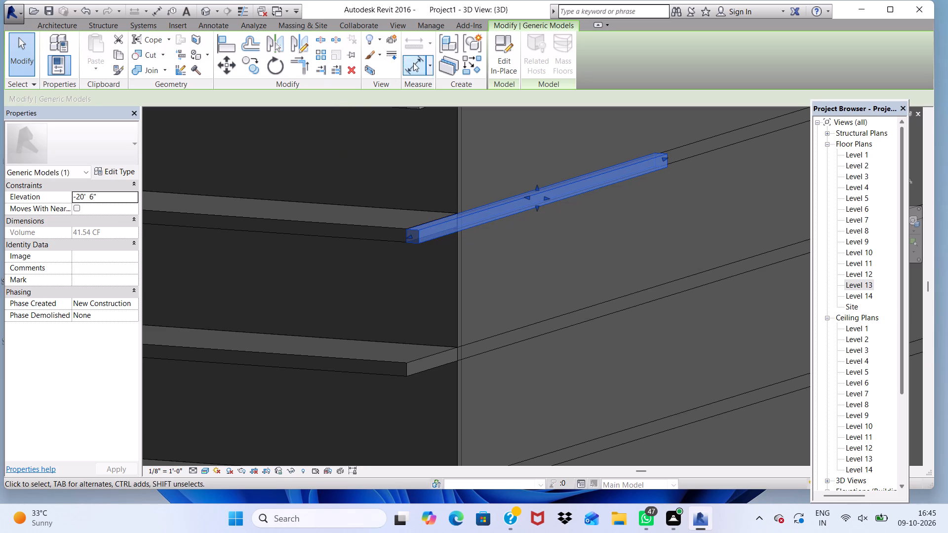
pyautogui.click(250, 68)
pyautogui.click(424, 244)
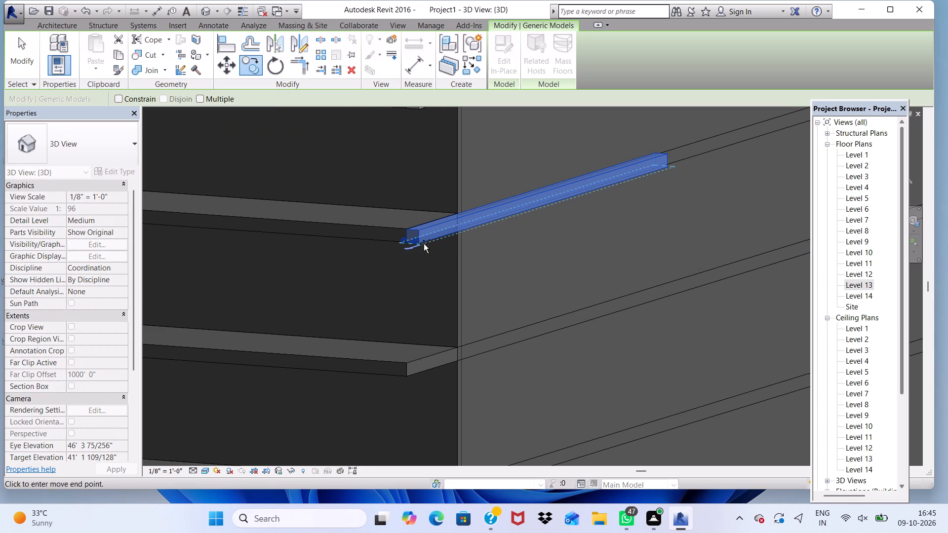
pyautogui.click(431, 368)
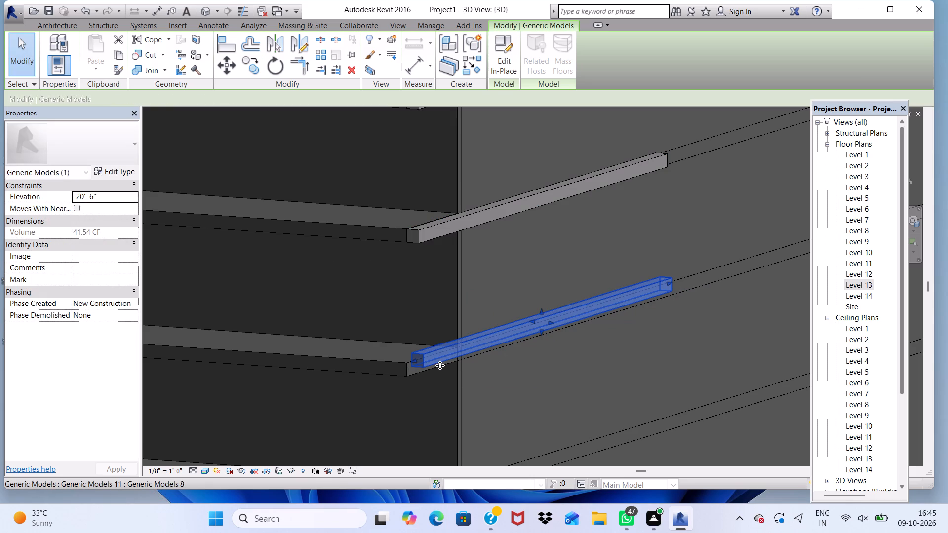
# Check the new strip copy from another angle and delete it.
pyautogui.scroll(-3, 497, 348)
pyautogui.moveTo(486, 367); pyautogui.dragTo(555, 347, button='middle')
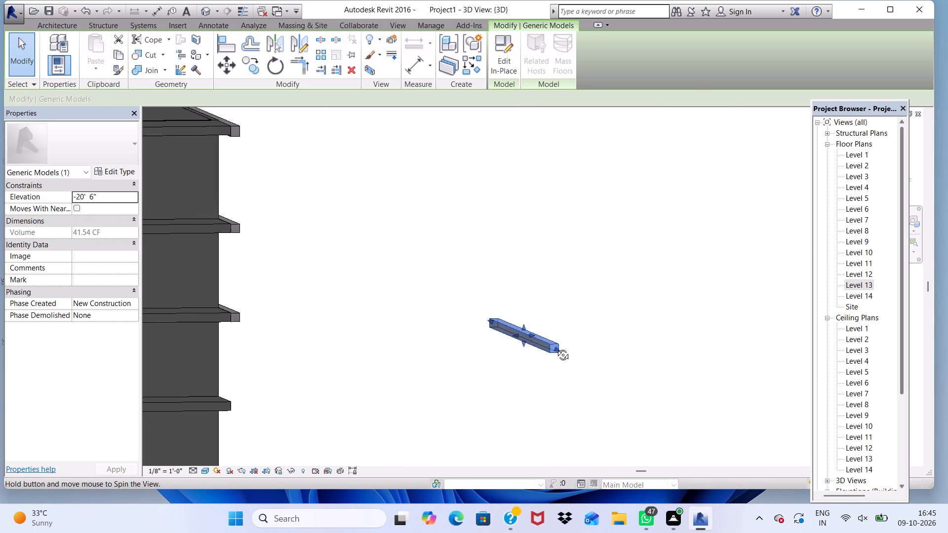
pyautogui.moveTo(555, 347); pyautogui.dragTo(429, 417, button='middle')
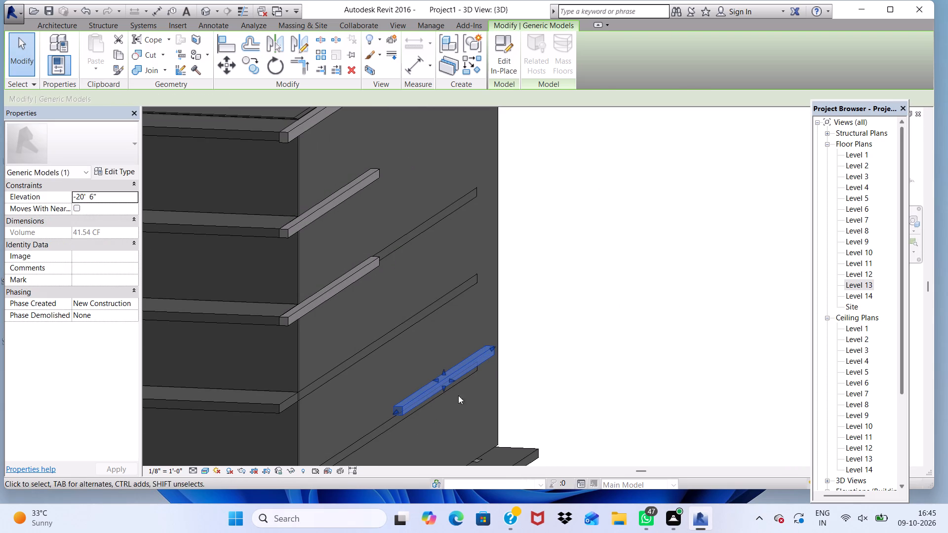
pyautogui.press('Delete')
# Examine the building's end wall face-on, around the three placed strips and the bare slab edges below them.
pyautogui.scroll(-7, 546, 351)
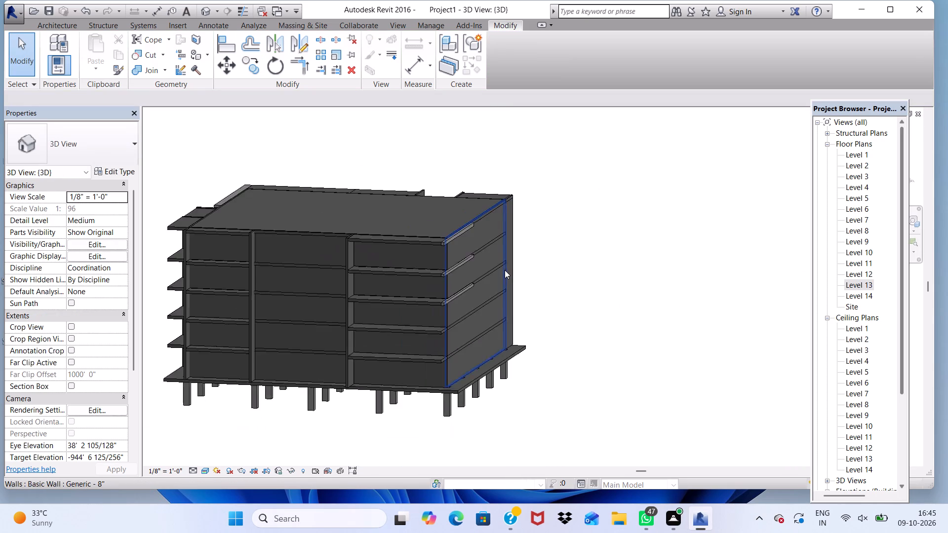
pyautogui.scroll(-4, 505, 270)
pyautogui.moveTo(514, 357); pyautogui.dragTo(450, 383, button='middle')
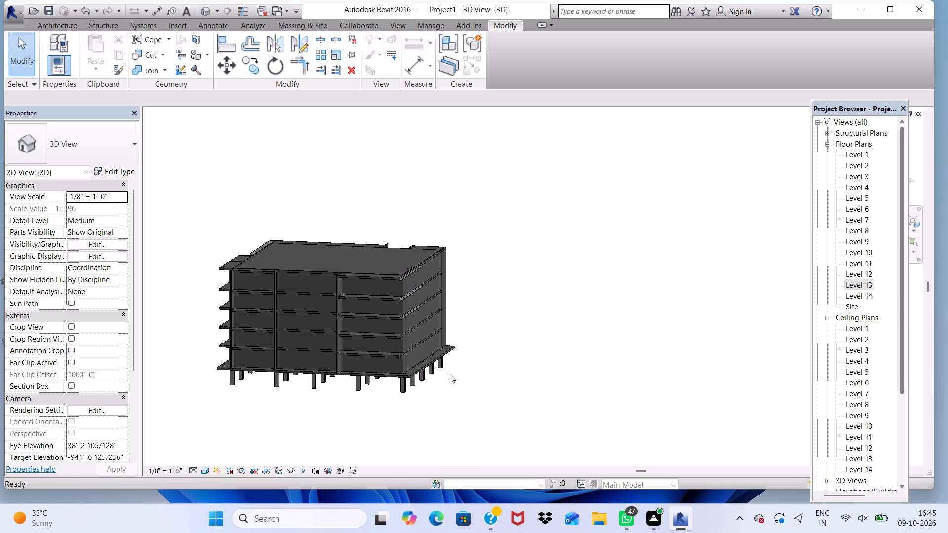
pyautogui.scroll(1, 458, 307)
pyautogui.keyDown('shift'); pyautogui.scroll(-3, 592, 282); pyautogui.keyUp('shift')
pyautogui.scroll(4, 252, 212)
pyautogui.scroll(-1, 280, 208)
pyautogui.scroll(4, 308, 321)
pyautogui.scroll(-7, 397, 205)
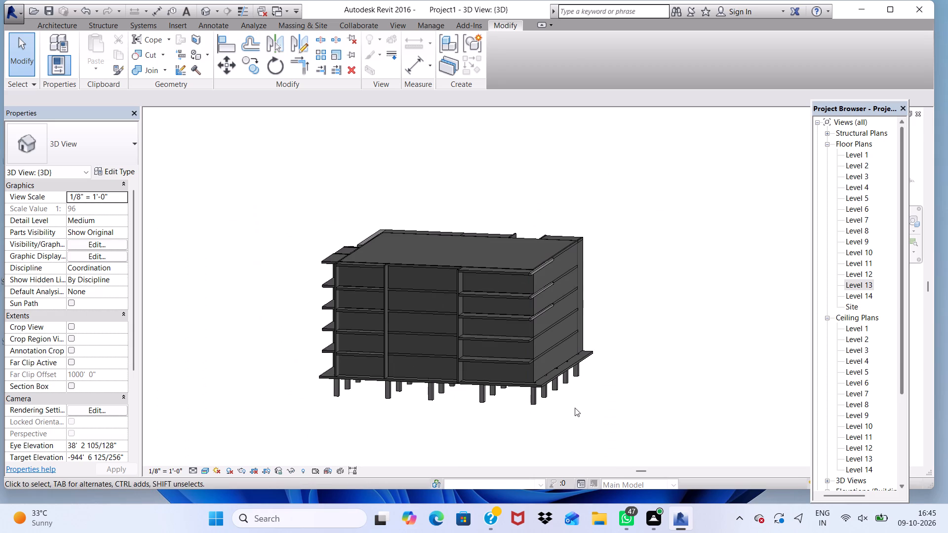
pyautogui.keyDown('shift'); pyautogui.moveTo(533, 457); pyautogui.dragTo(418, 415, button='middle'); pyautogui.keyUp('shift')
pyautogui.scroll(3, 743, 407)
pyautogui.scroll(3, 680, 337)
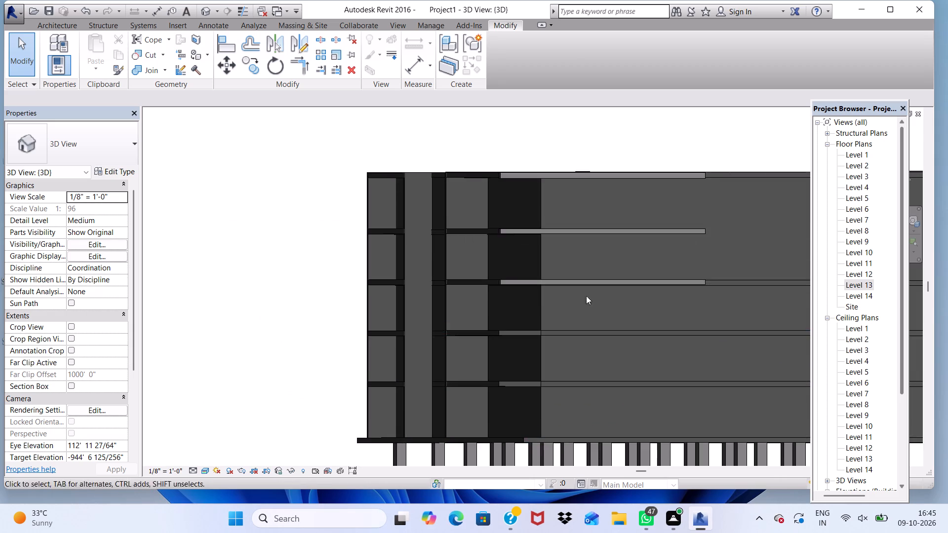
pyautogui.scroll(3, 545, 288)
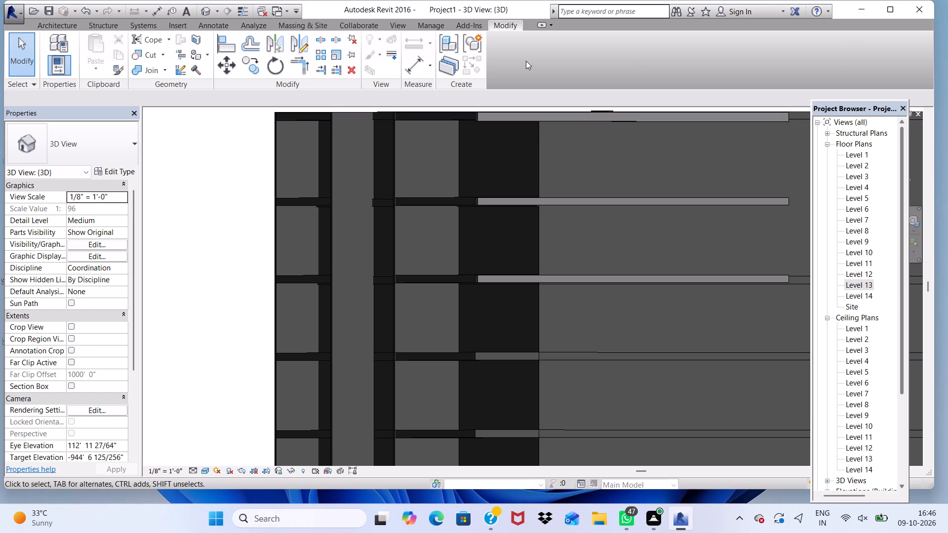
# Start a new in-place component in the Generic Models category with the default name, and begin an Extrusion in it.
pyautogui.click(64, 19)
pyautogui.click(65, 29)
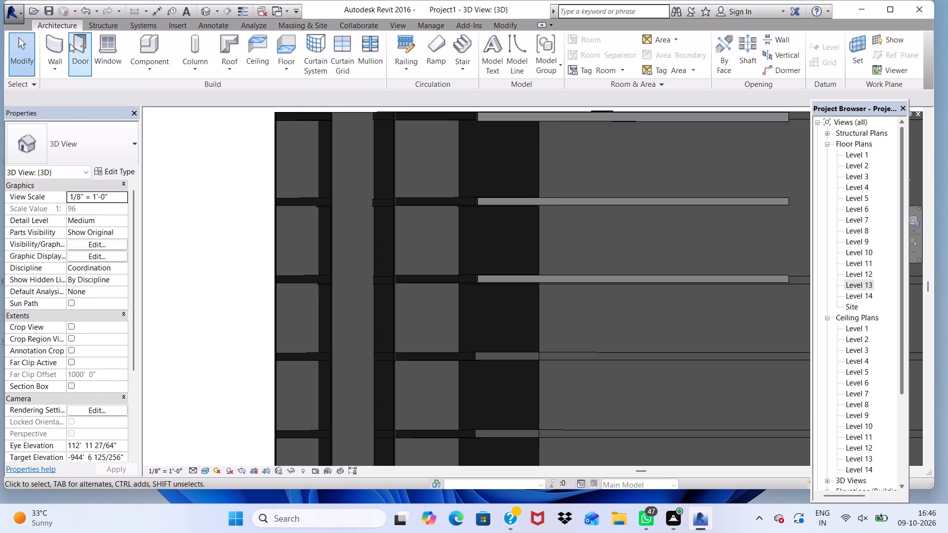
pyautogui.click(148, 72)
pyautogui.click(154, 109)
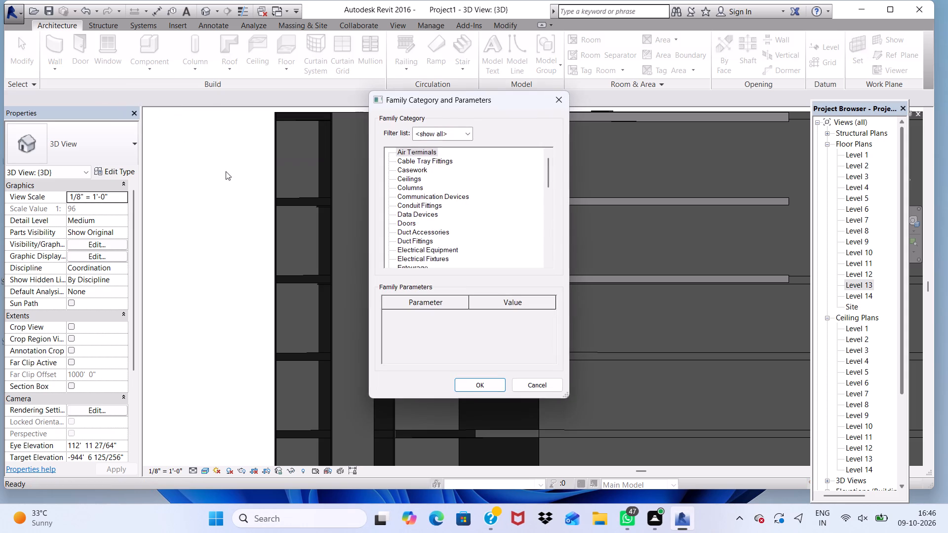
pyautogui.scroll(-5, 461, 198)
pyautogui.scroll(-2, 404, 252)
pyautogui.click(419, 248)
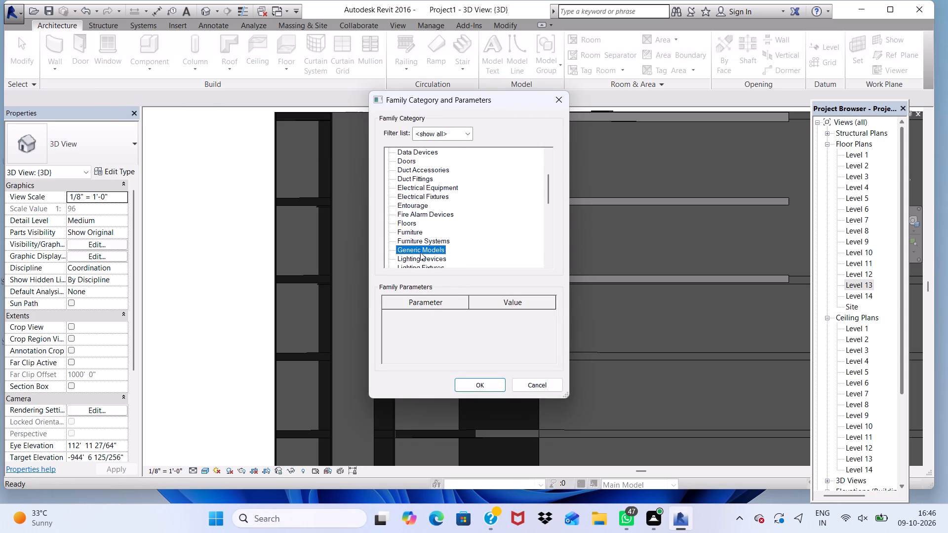
pyautogui.click(491, 385)
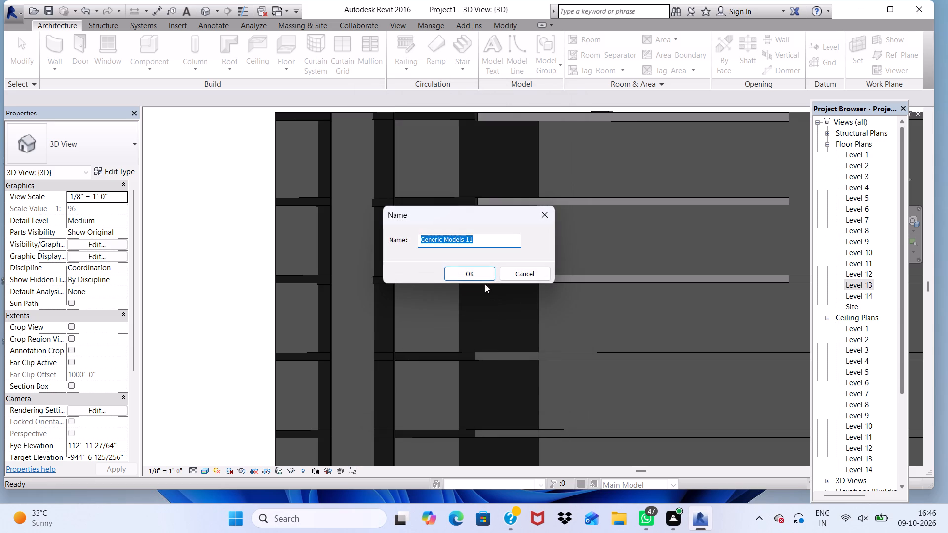
pyautogui.click(458, 275)
pyautogui.scroll(-5, 437, 275)
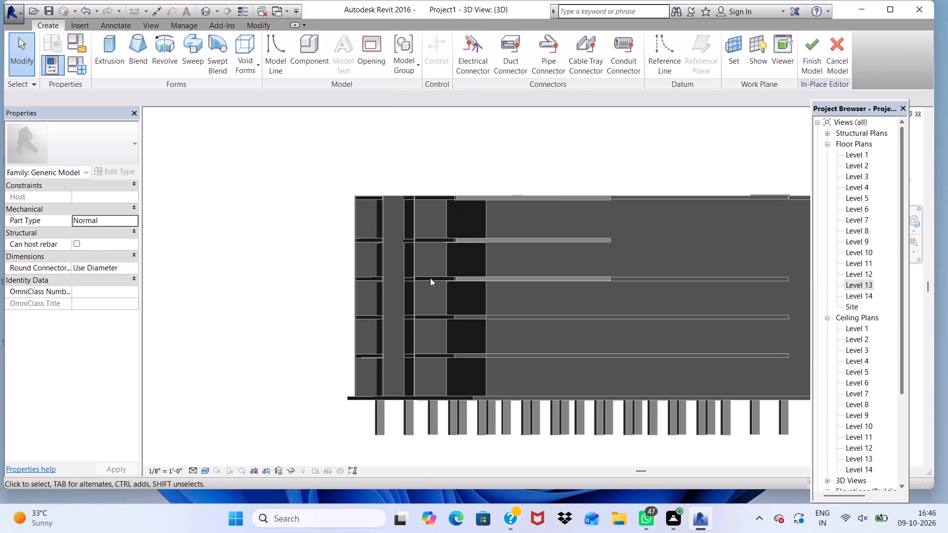
pyautogui.click(104, 43)
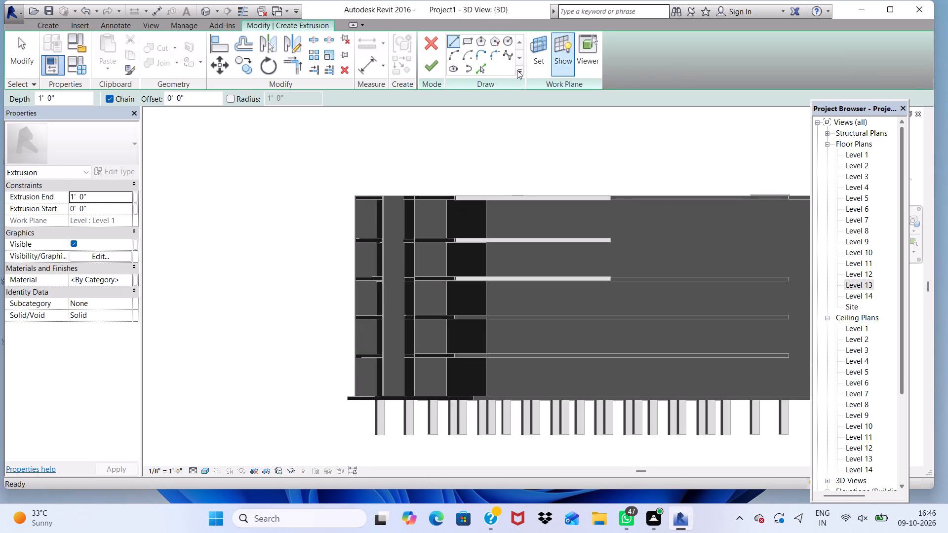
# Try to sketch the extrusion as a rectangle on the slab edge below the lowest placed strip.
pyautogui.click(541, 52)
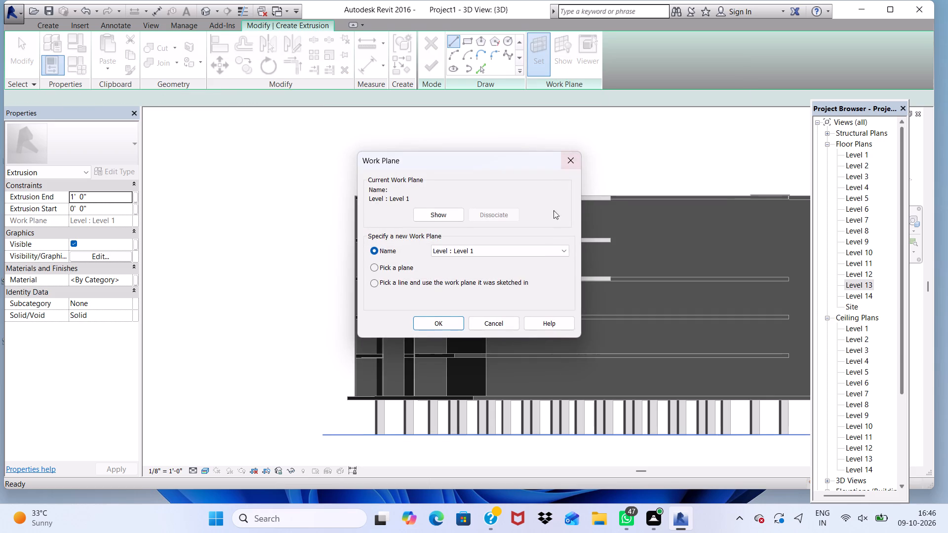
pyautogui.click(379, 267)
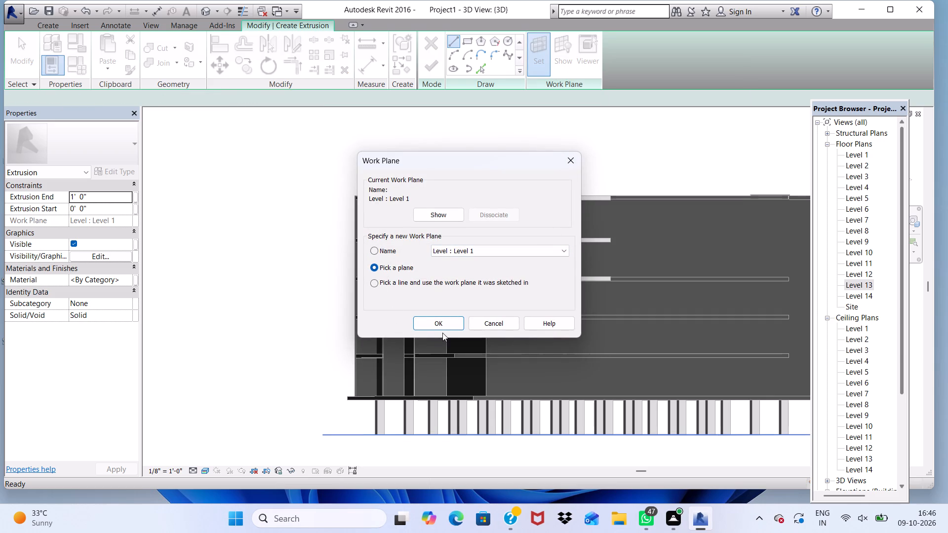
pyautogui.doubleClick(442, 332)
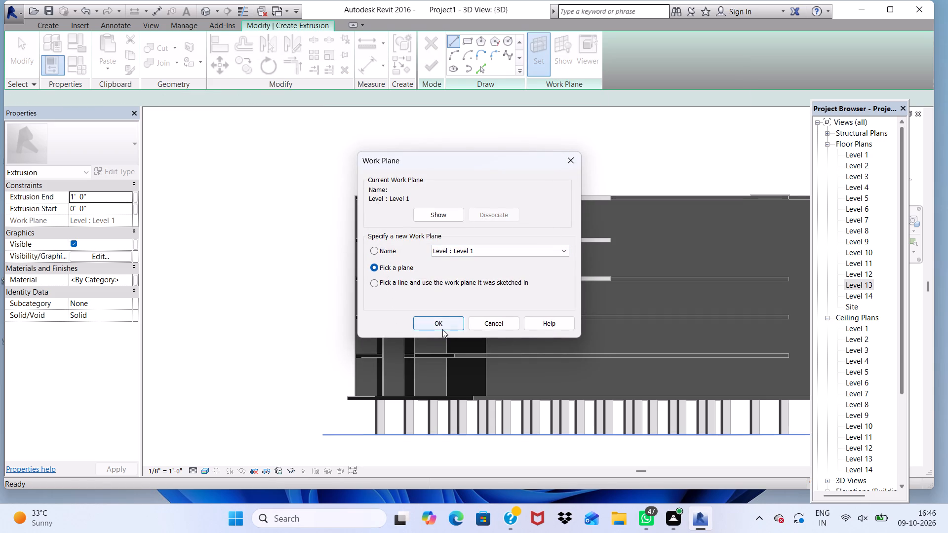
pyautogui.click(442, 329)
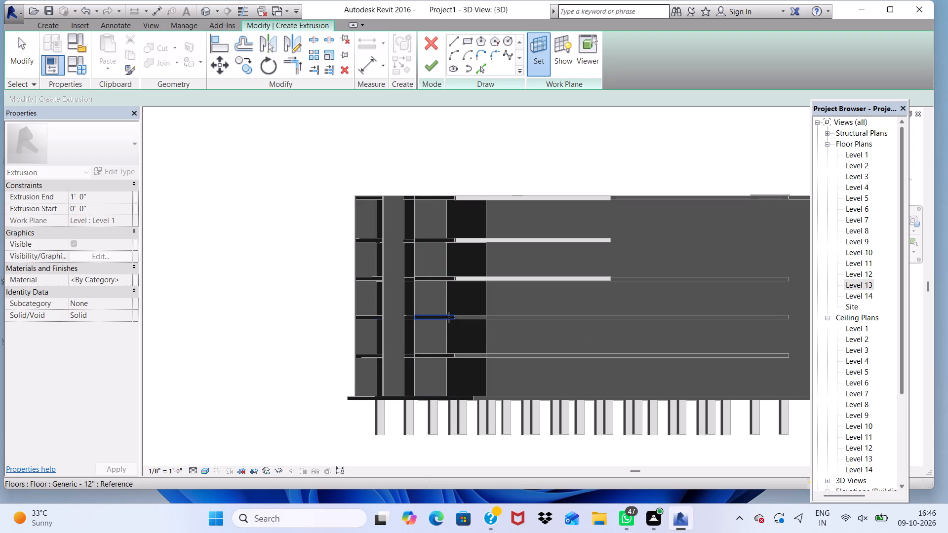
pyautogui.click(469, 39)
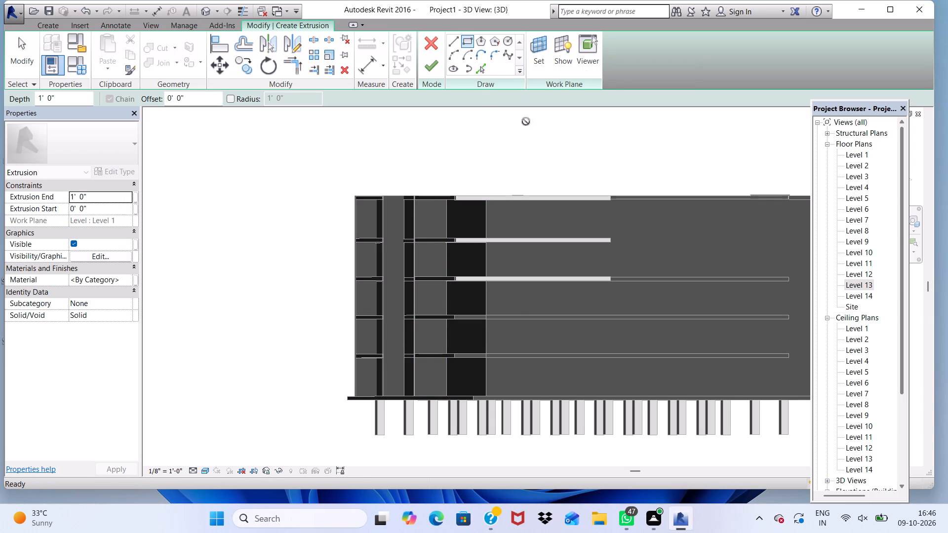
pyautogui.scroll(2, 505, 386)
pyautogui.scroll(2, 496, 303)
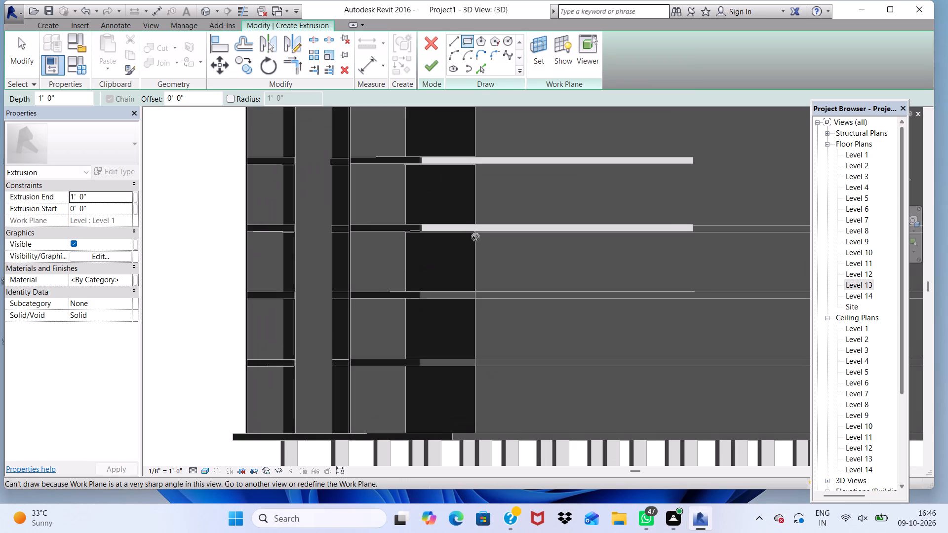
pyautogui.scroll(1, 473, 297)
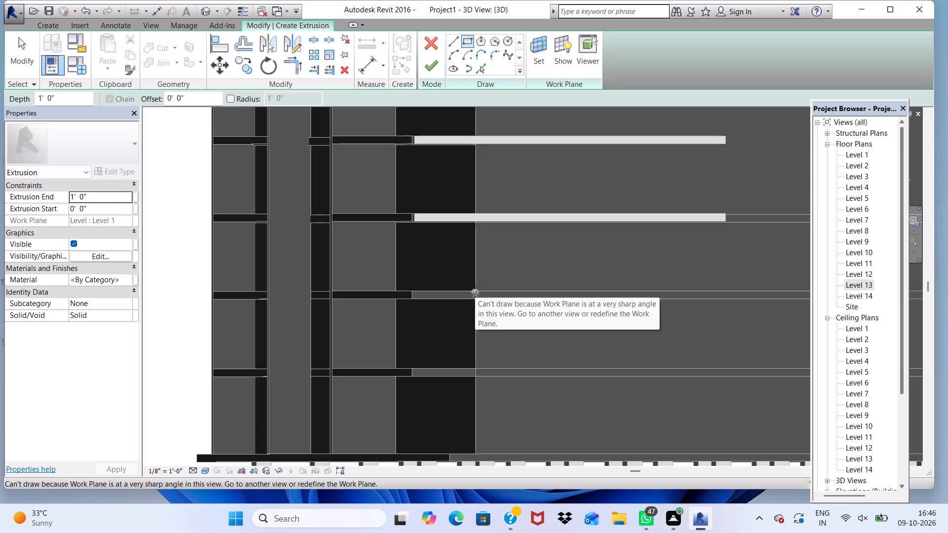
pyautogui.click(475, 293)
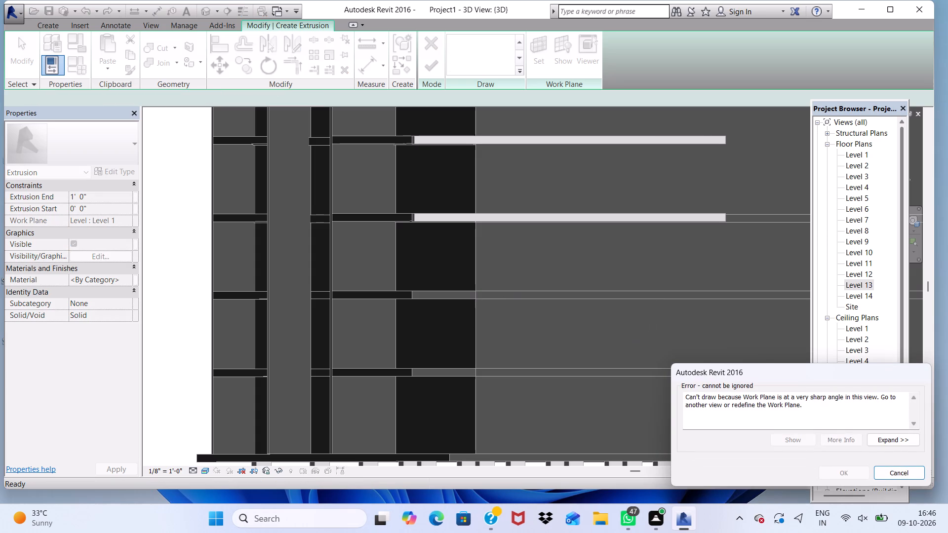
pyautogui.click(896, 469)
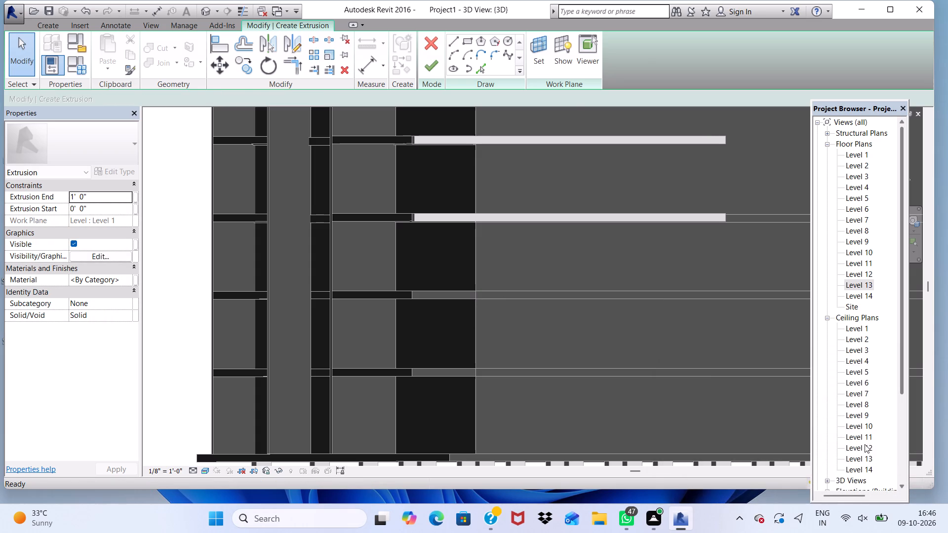
# Set the extrusion's work plane by picking the edge face of the floor slab below the lowest placed strip.
pyautogui.click(538, 65)
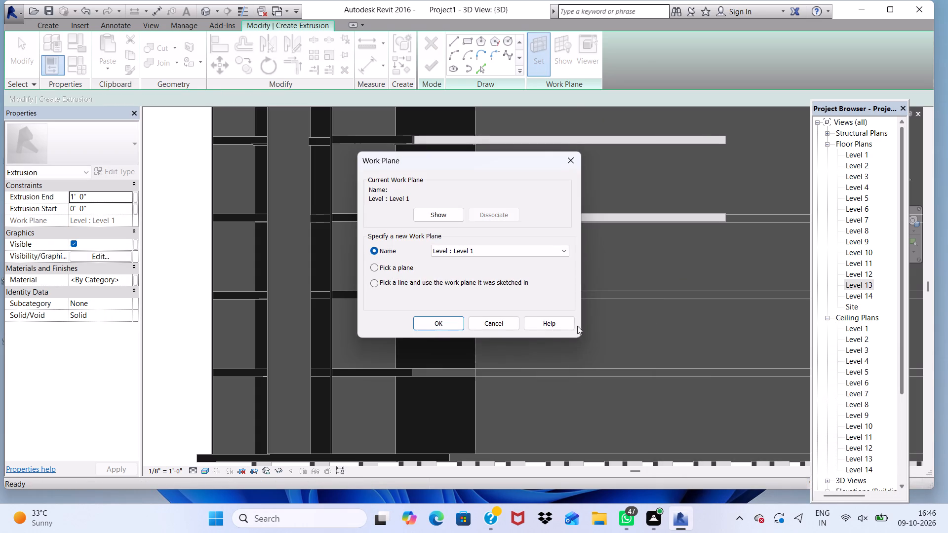
pyautogui.click(372, 270)
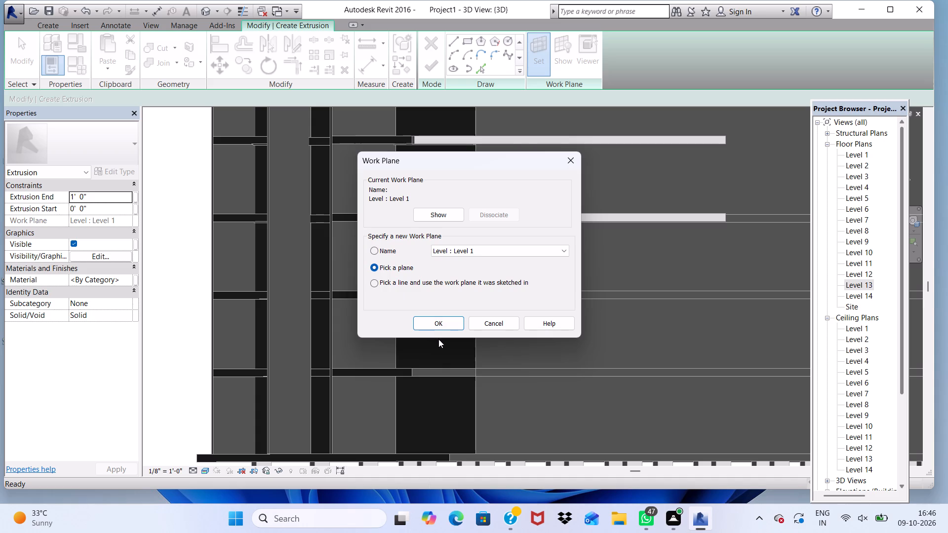
pyautogui.click(443, 327)
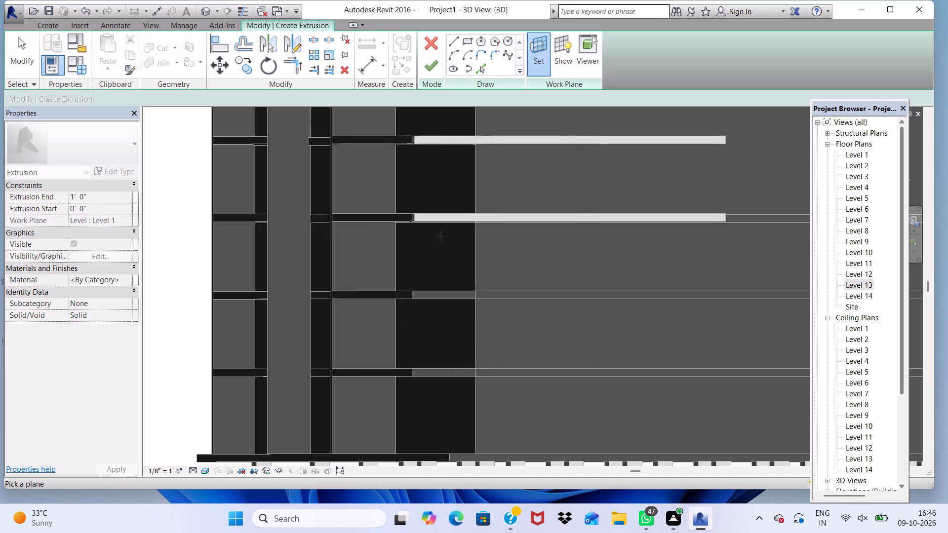
pyautogui.click(480, 295)
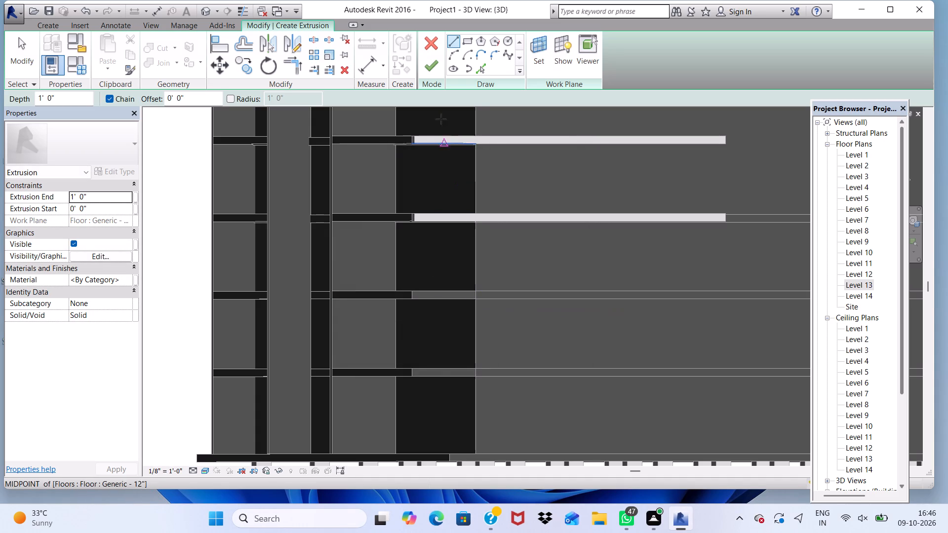
# Sketch a rectangle about 46' 2" long and 1' high along the slab edge below the lowest strip and finish the extrusion.
pyautogui.click(470, 35)
pyautogui.scroll(1, 484, 291)
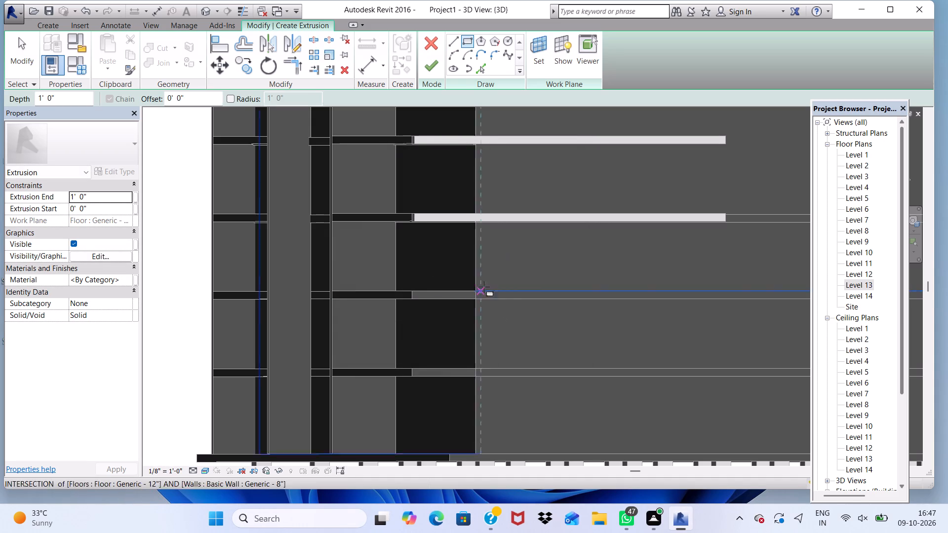
pyautogui.scroll(6, 484, 287)
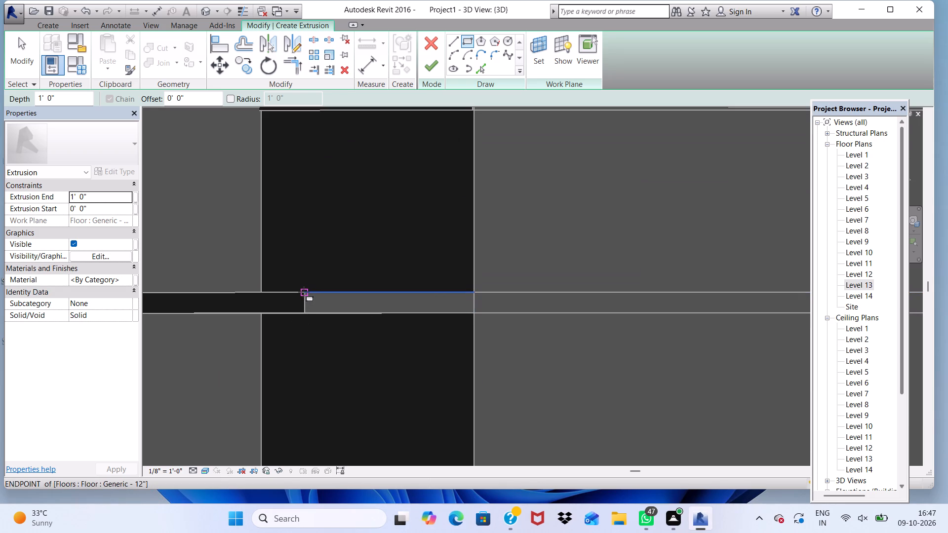
pyautogui.click(305, 289)
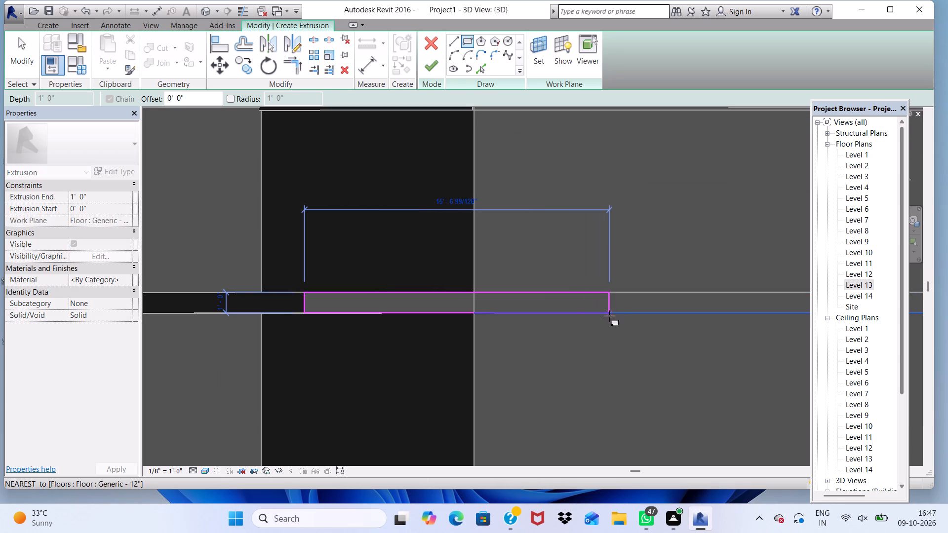
pyautogui.scroll(-3, 635, 298)
pyautogui.scroll(-7, 557, 301)
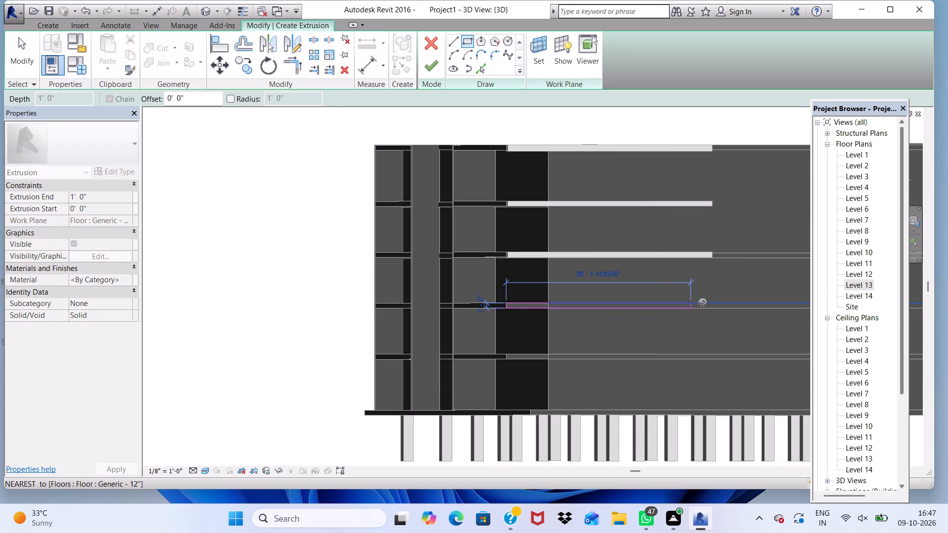
pyautogui.click(730, 309)
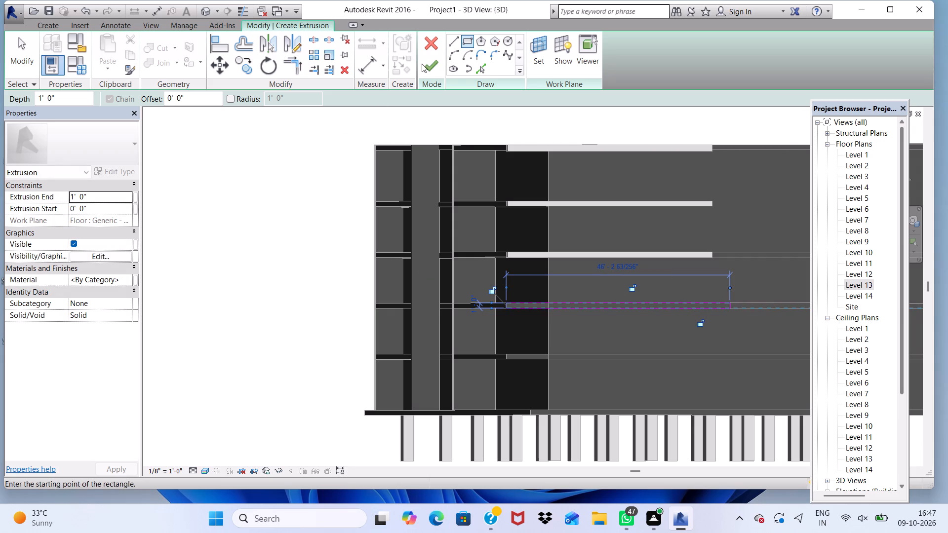
pyautogui.click(422, 64)
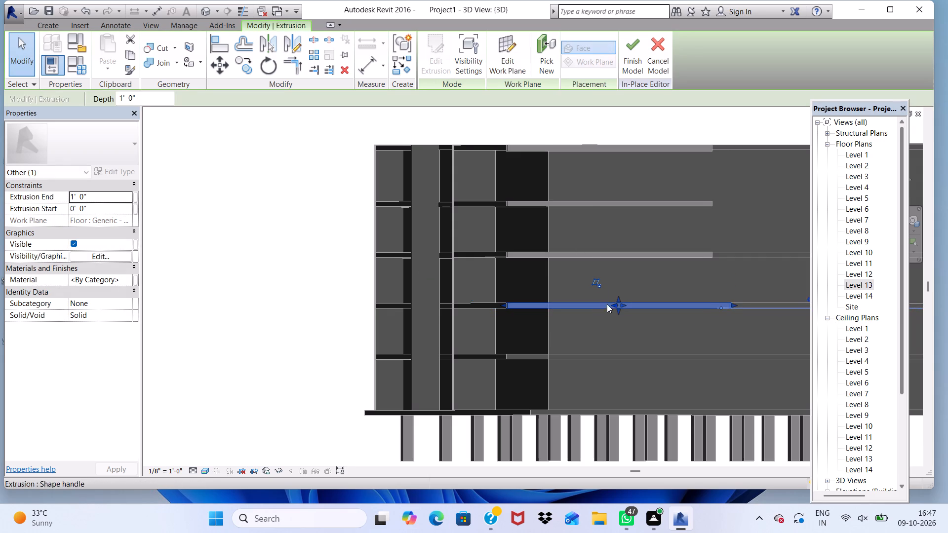
# Check the new 1' 0" deep extrusion from the building corner and finish the in-place model.
pyautogui.scroll(2, 592, 197)
pyautogui.scroll(-1, 628, 154)
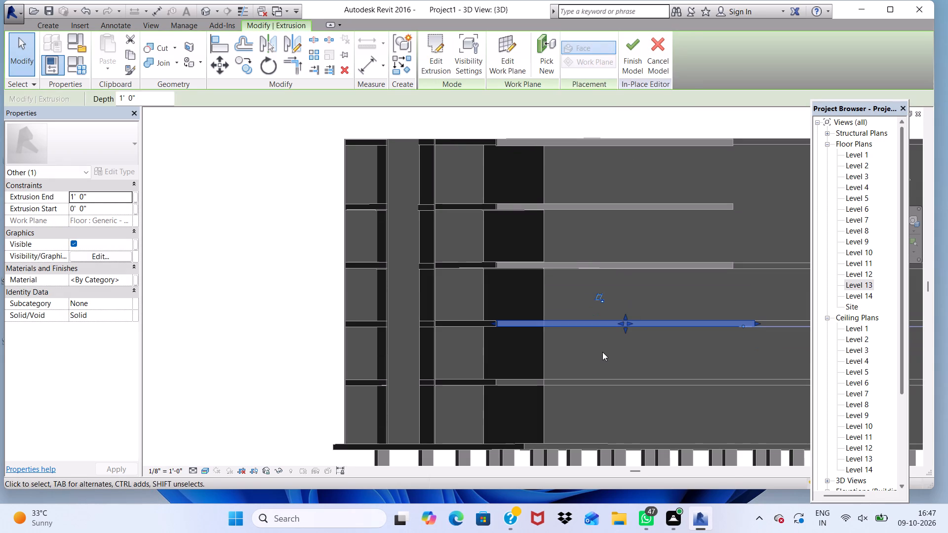
pyautogui.keyDown('shift'); pyautogui.moveTo(595, 352); pyautogui.dragTo(742, 406, button='middle'); pyautogui.keyUp('shift')
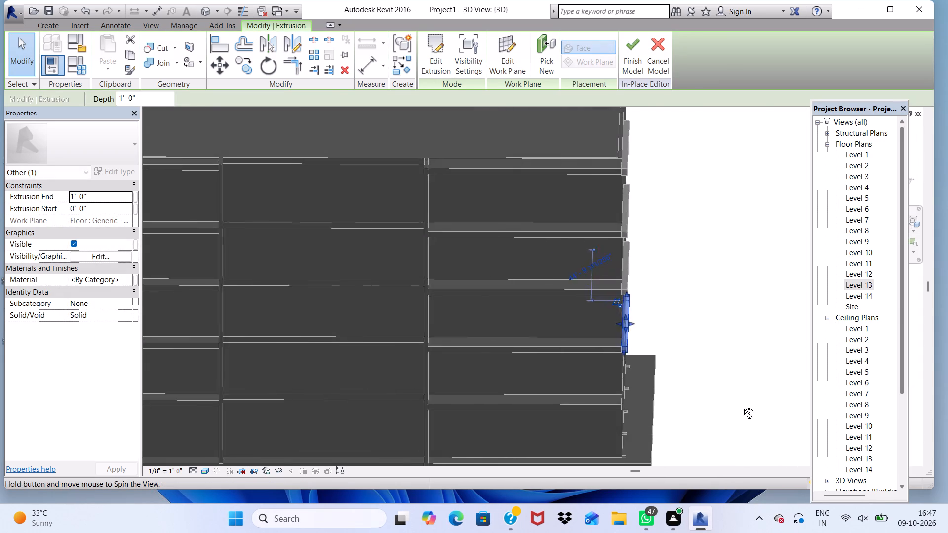
pyautogui.keyDown('shift'); pyautogui.moveTo(742, 406); pyautogui.dragTo(685, 426, button='middle'); pyautogui.keyUp('shift')
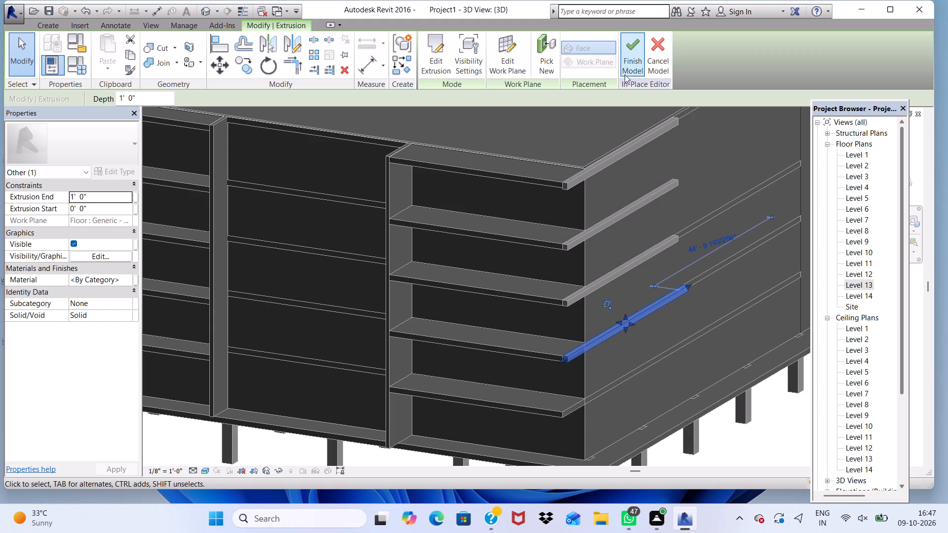
pyautogui.click(634, 52)
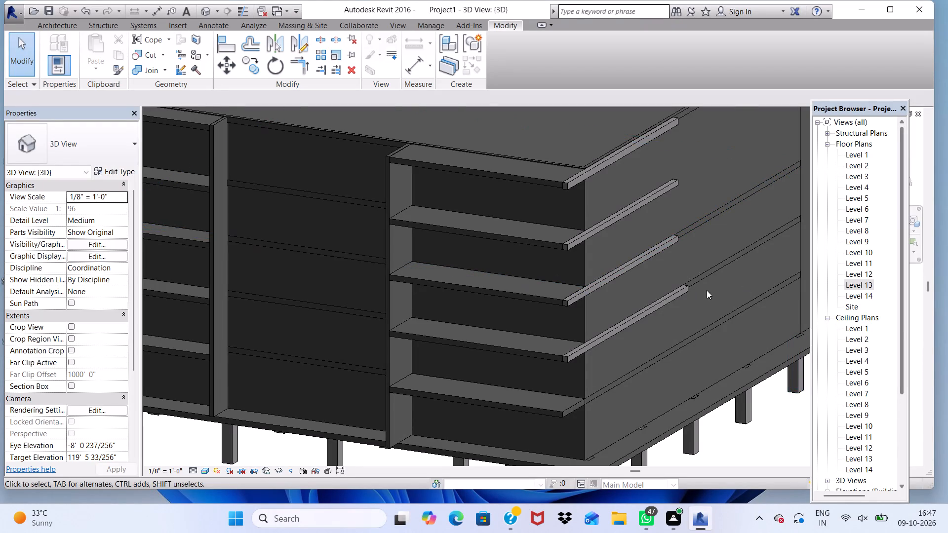
# Examine both ends of the new strip against the strips above it, from both sides of the building corner.
pyautogui.scroll(-1, 708, 307)
pyautogui.keyDown('shift'); pyautogui.moveTo(707, 308); pyautogui.dragTo(468, 306, button='middle'); pyautogui.keyUp('shift')
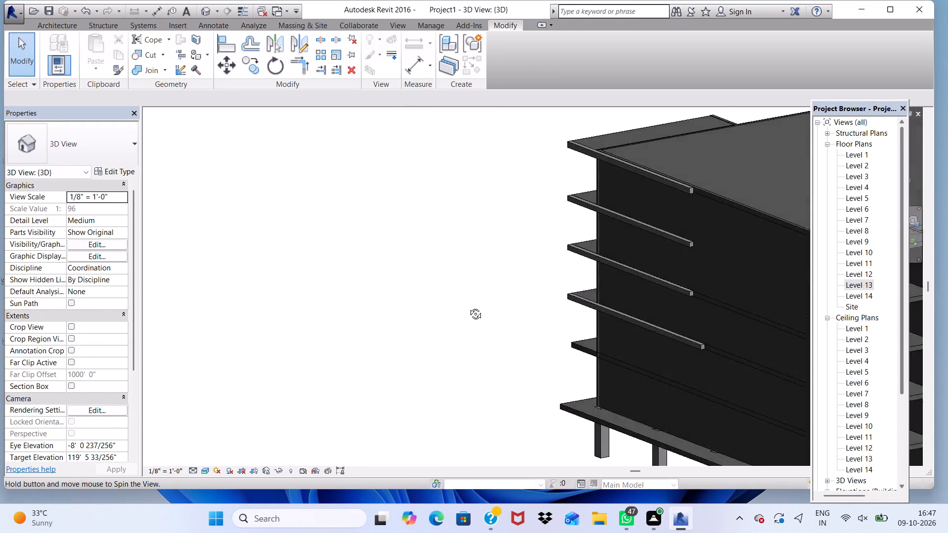
pyautogui.keyDown('shift'); pyautogui.moveTo(468, 306); pyautogui.dragTo(643, 281, button='middle'); pyautogui.keyUp('shift')
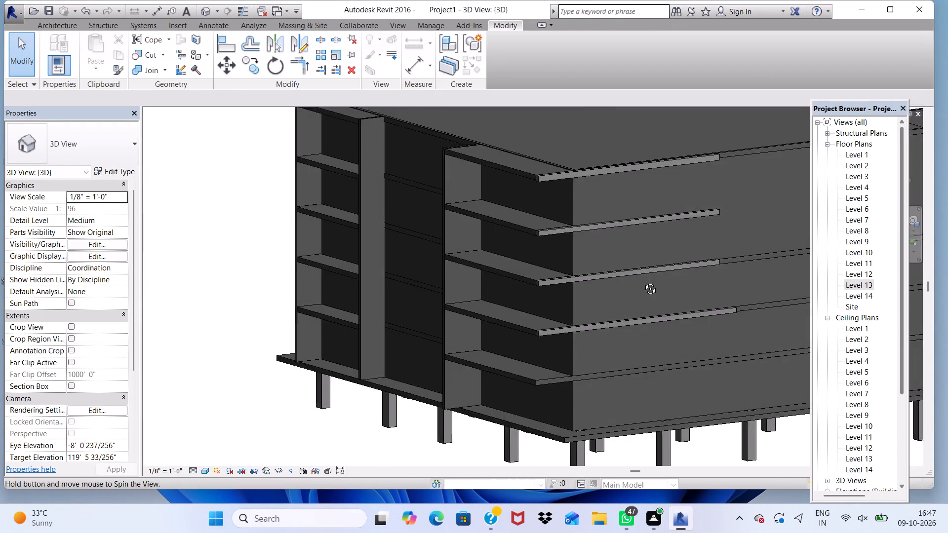
pyautogui.keyDown('shift'); pyautogui.moveTo(643, 281); pyautogui.dragTo(717, 280, button='middle'); pyautogui.keyUp('shift')
pyautogui.keyDown('shift'); pyautogui.scroll(4, 560, 362); pyautogui.keyUp('shift')
pyautogui.scroll(-1, 567, 343)
pyautogui.scroll(8, 602, 348)
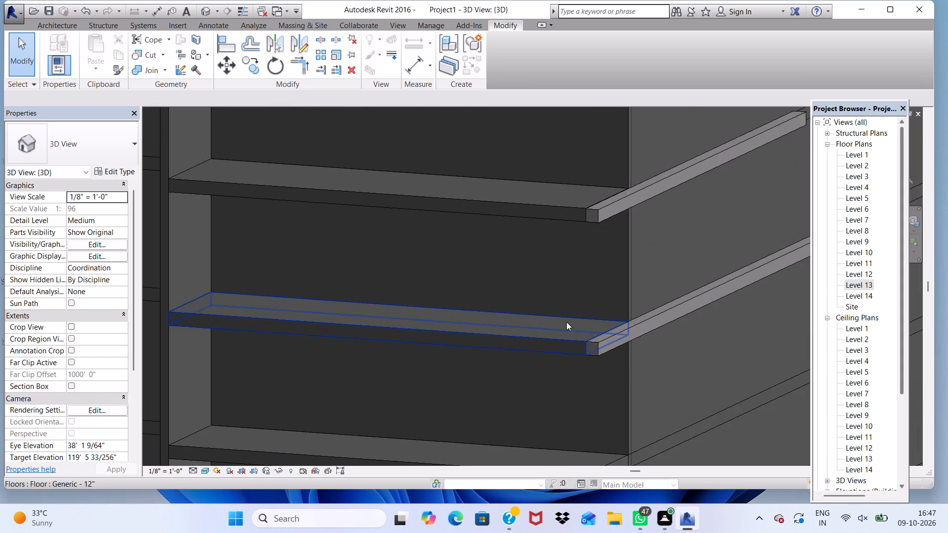
pyautogui.scroll(5, 569, 320)
pyautogui.scroll(-1, 569, 320)
pyautogui.scroll(-6, 580, 261)
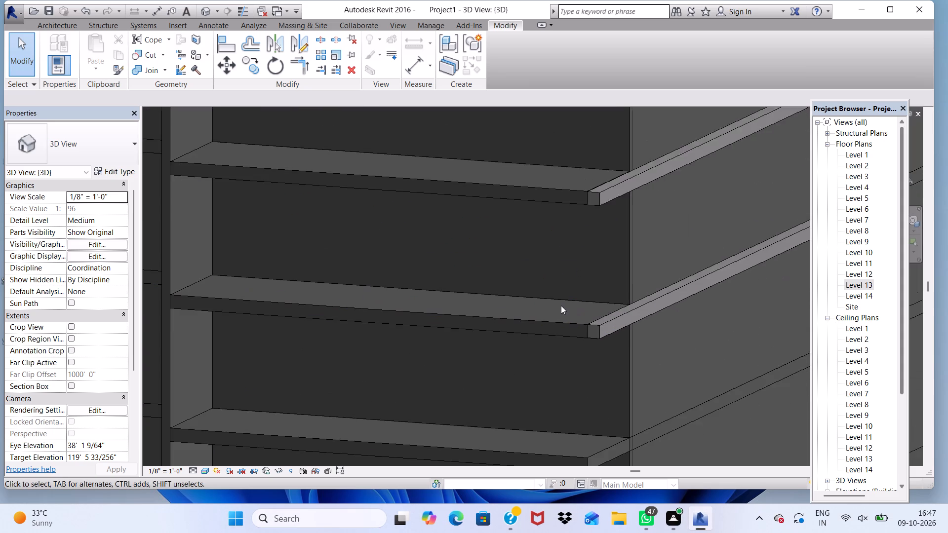
pyautogui.scroll(-2, 561, 305)
pyautogui.moveTo(687, 266); pyautogui.dragTo(493, 281, button='middle')
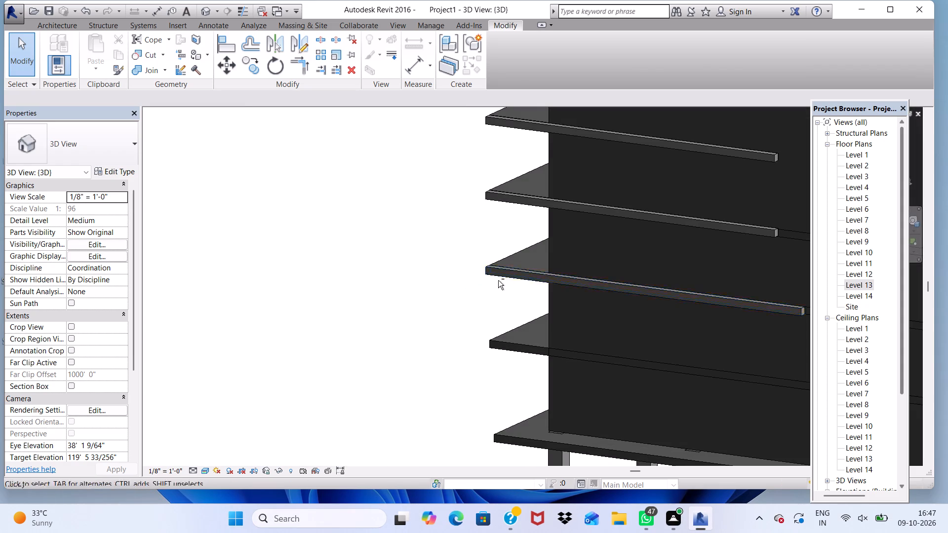
pyautogui.keyDown('shift'); pyautogui.scroll(1, 498, 280); pyautogui.keyUp('shift')
pyautogui.keyDown('shift'); pyautogui.scroll(-3, 498, 280); pyautogui.keyUp('shift')
pyautogui.scroll(-2, 694, 306)
pyautogui.scroll(-2, 633, 297)
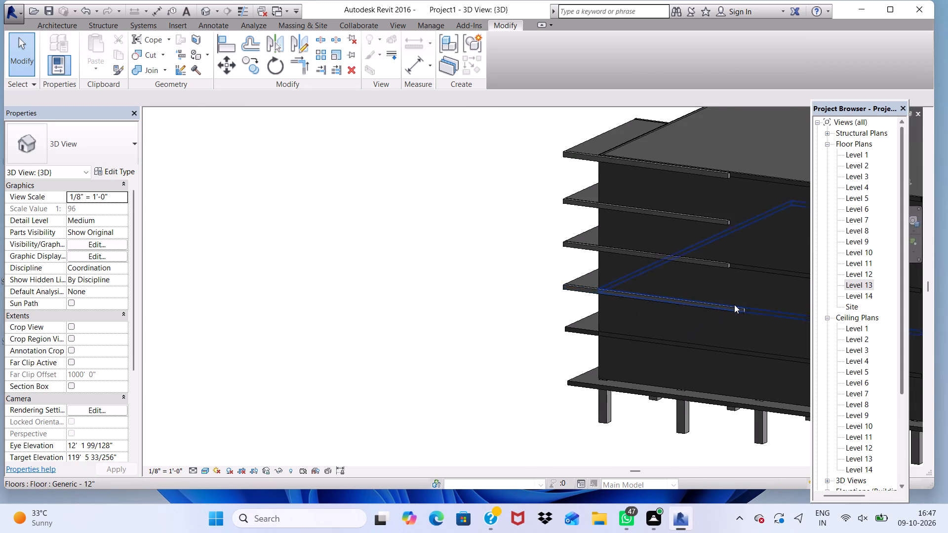
# Shorten the newest, lowest strip slightly by pulling its far end back toward the end line of the strips above.
pyautogui.scroll(4, 734, 305)
pyautogui.click(747, 313)
pyautogui.scroll(3, 749, 322)
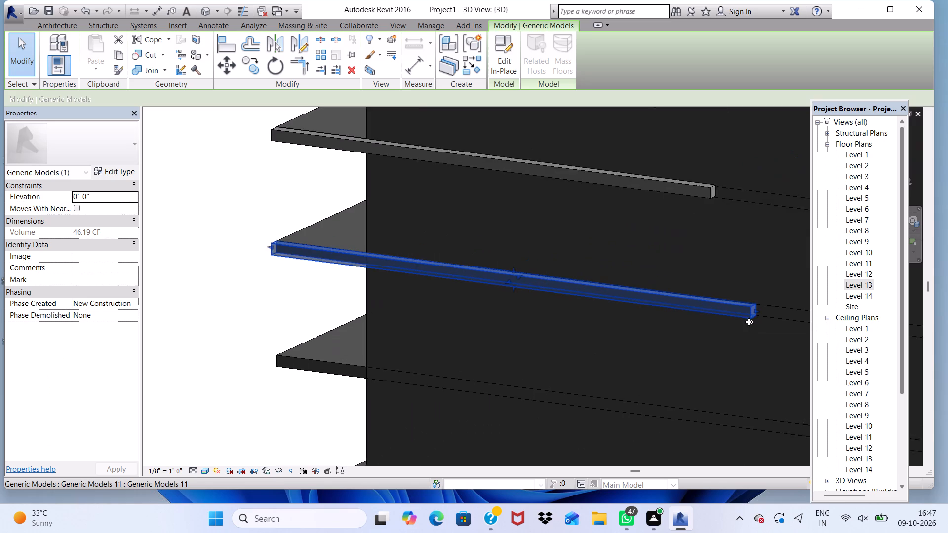
pyautogui.scroll(1, 749, 322)
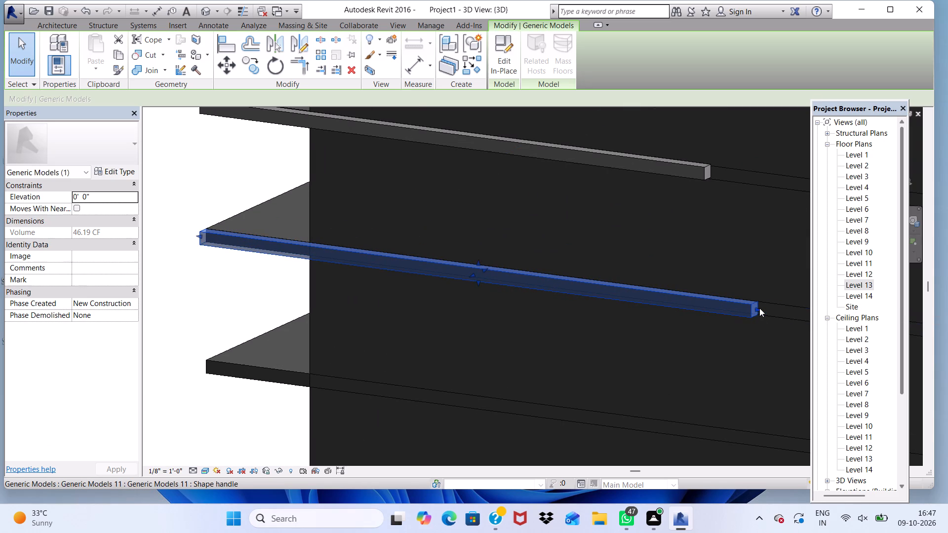
pyautogui.moveTo(756, 308); pyautogui.dragTo(738, 305)
pyautogui.click(738, 305)
pyautogui.scroll(-3, 738, 304)
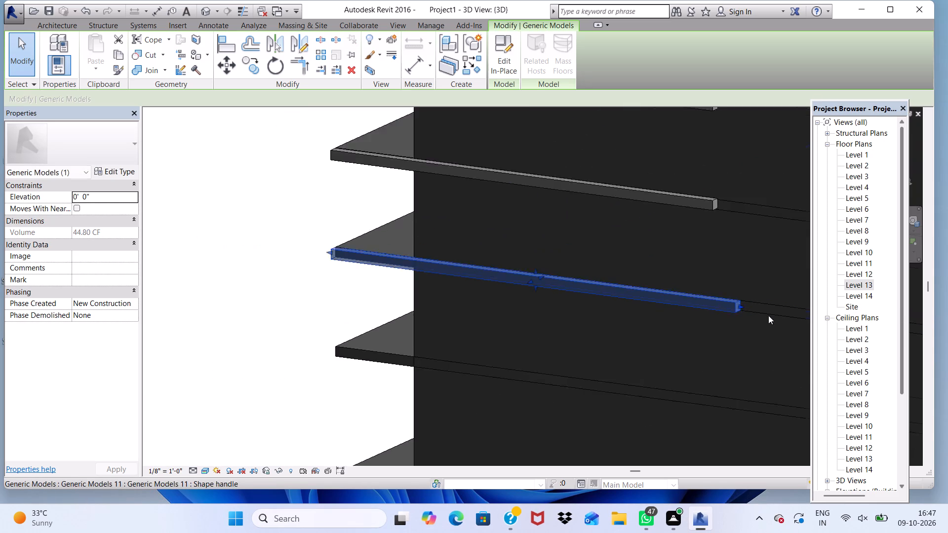
pyautogui.scroll(-9, 768, 315)
pyautogui.click(614, 296)
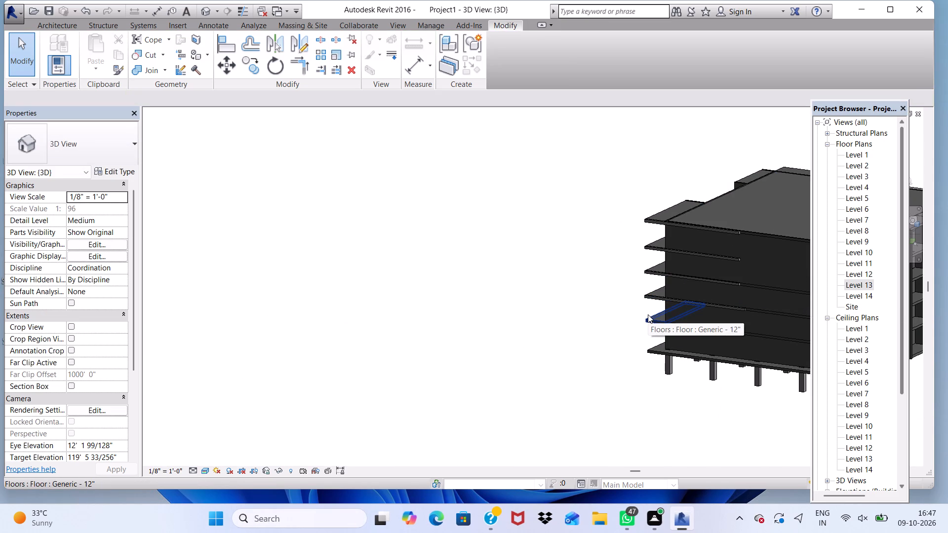
# Start another in-place component in the Generic Models category with the default name, and begin an Extrusion in it.
pyautogui.keyDown('shift'); pyautogui.scroll(-2, 648, 314); pyautogui.keyUp('shift')
pyautogui.scroll(-1, 622, 363)
pyautogui.moveTo(619, 363); pyautogui.dragTo(632, 364, button='middle')
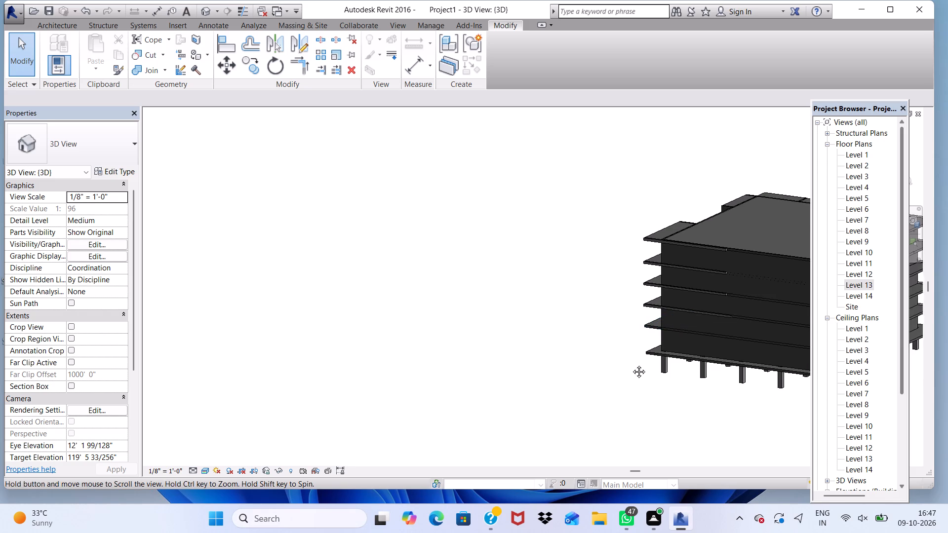
pyautogui.moveTo(632, 364); pyautogui.dragTo(574, 345, button='middle')
pyautogui.keyDown('shift'); pyautogui.scroll(-2, 488, 341); pyautogui.keyUp('shift')
pyautogui.keyDown('shift'); pyautogui.moveTo(488, 340); pyautogui.dragTo(537, 370, button='middle'); pyautogui.keyUp('shift')
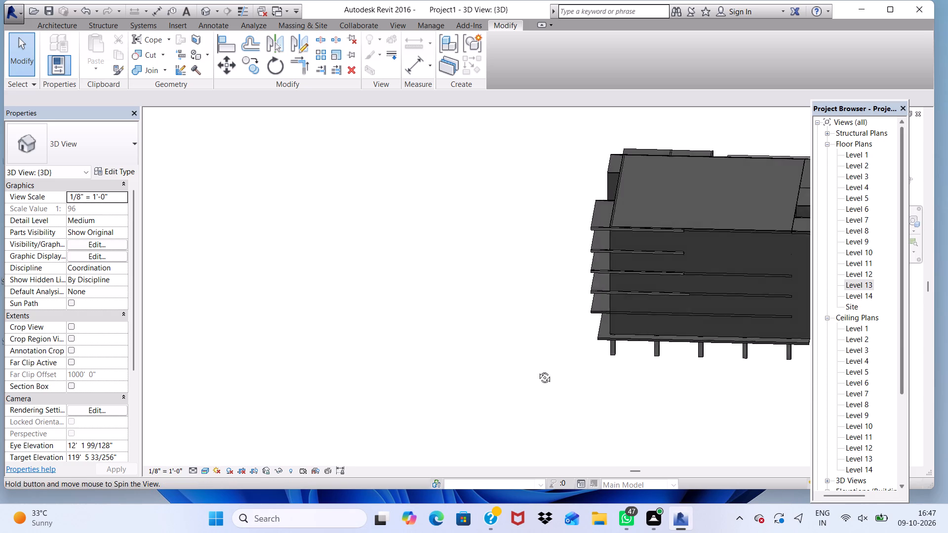
pyautogui.keyDown('shift'); pyautogui.moveTo(537, 370); pyautogui.dragTo(664, 269, button='middle'); pyautogui.keyUp('shift')
pyautogui.keyDown('shift'); pyautogui.scroll(4, 668, 262); pyautogui.keyUp('shift')
pyautogui.scroll(8, 633, 356)
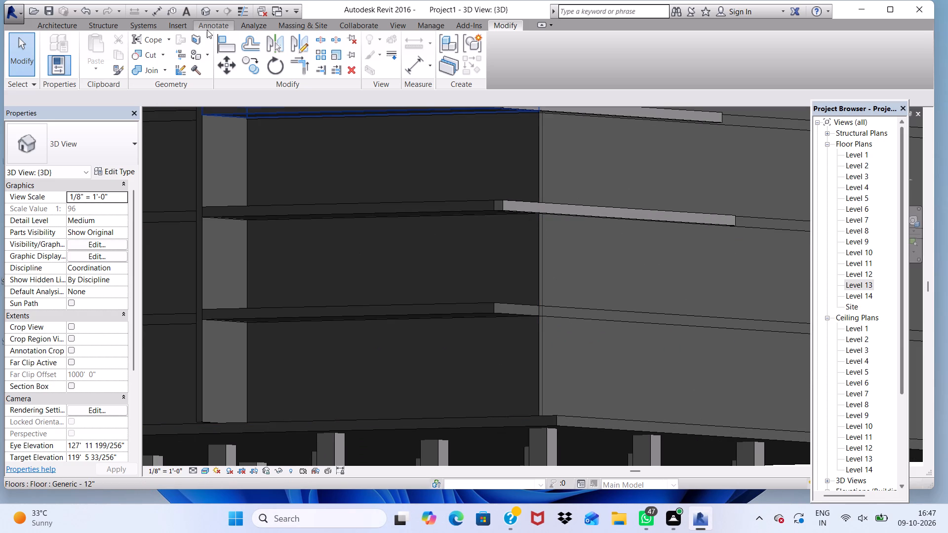
pyautogui.click(66, 26)
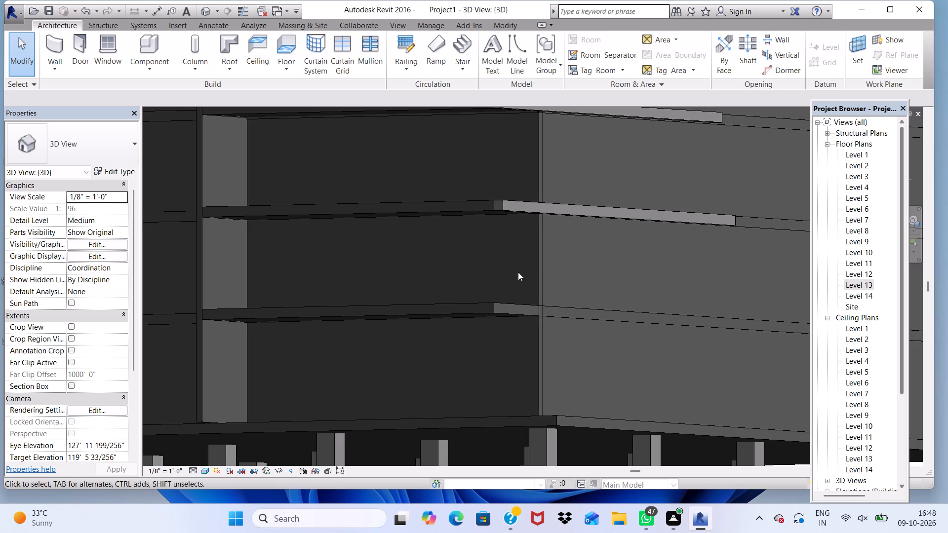
pyautogui.click(149, 66)
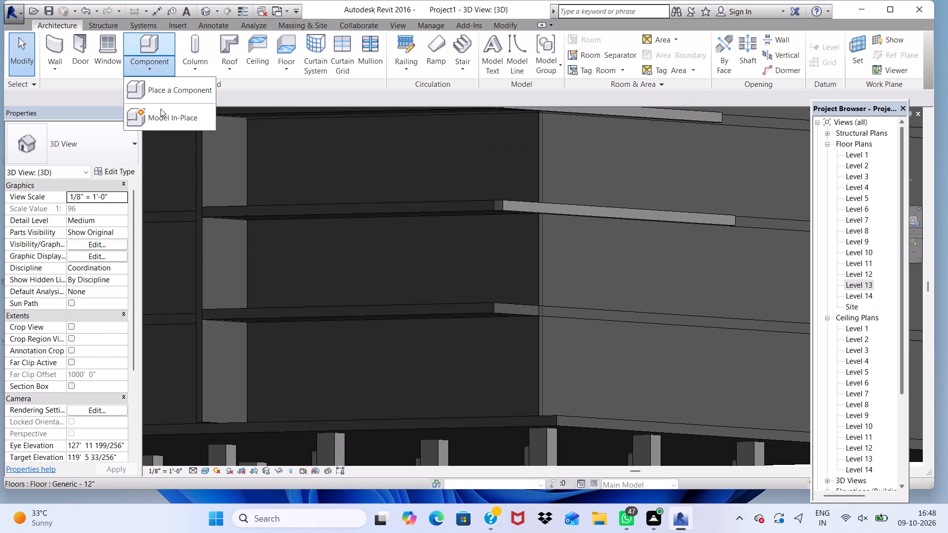
pyautogui.click(164, 117)
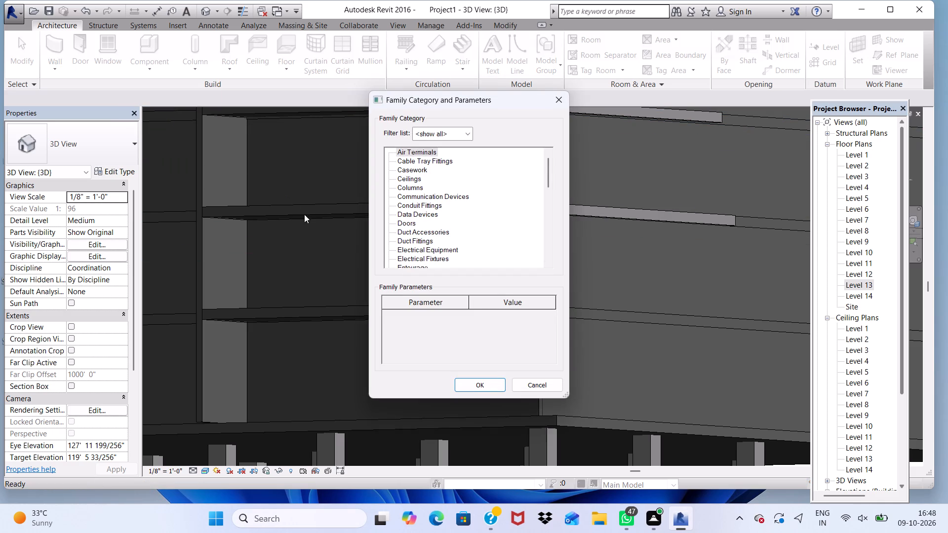
pyautogui.scroll(-11, 423, 226)
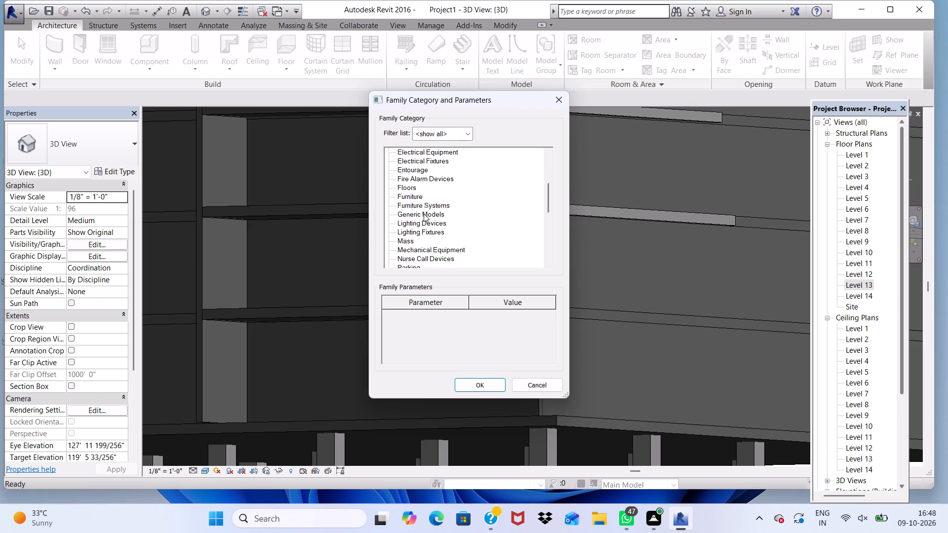
pyautogui.click(426, 212)
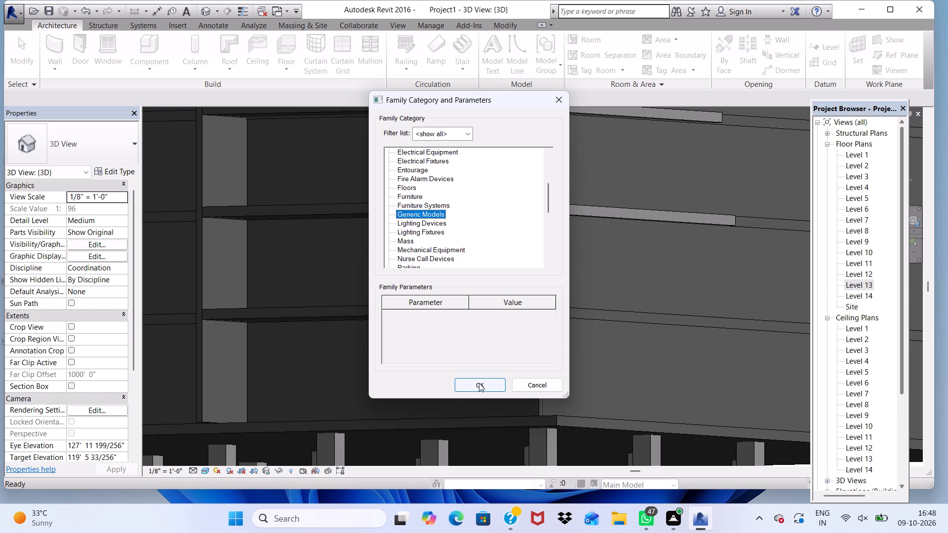
pyautogui.click(479, 382)
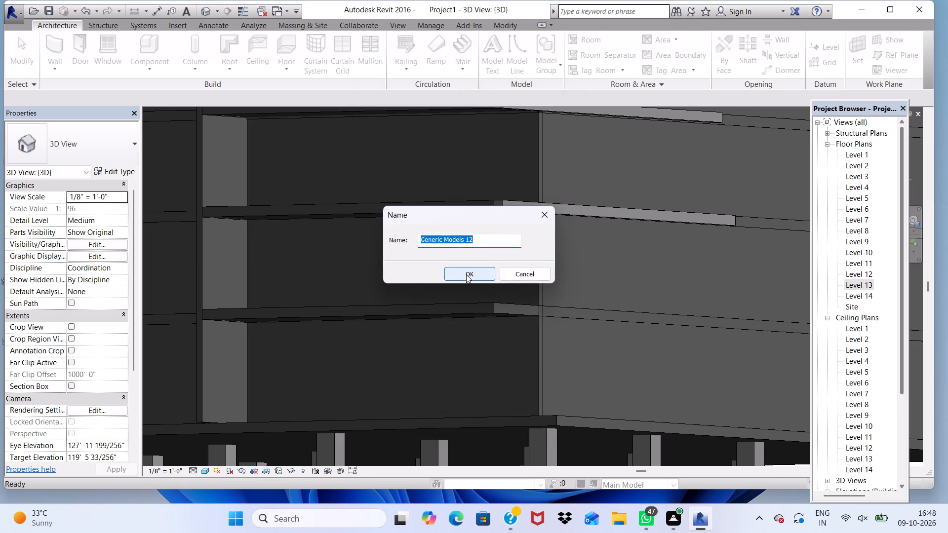
pyautogui.click(466, 274)
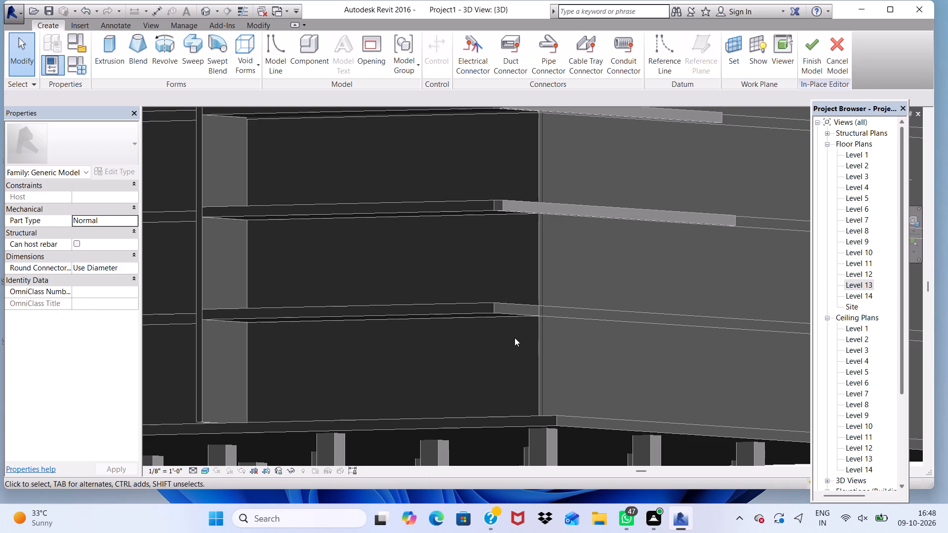
pyautogui.scroll(3, 552, 254)
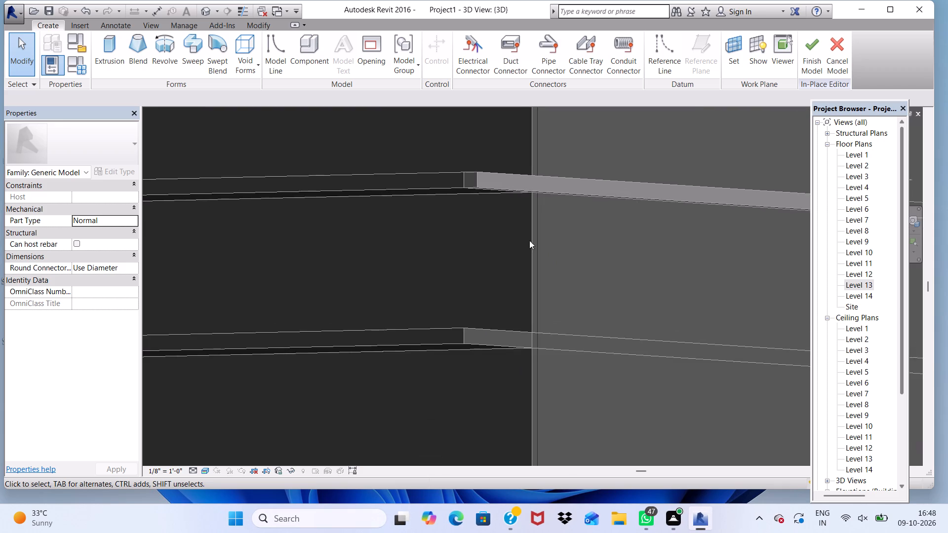
pyautogui.scroll(-2, 448, 233)
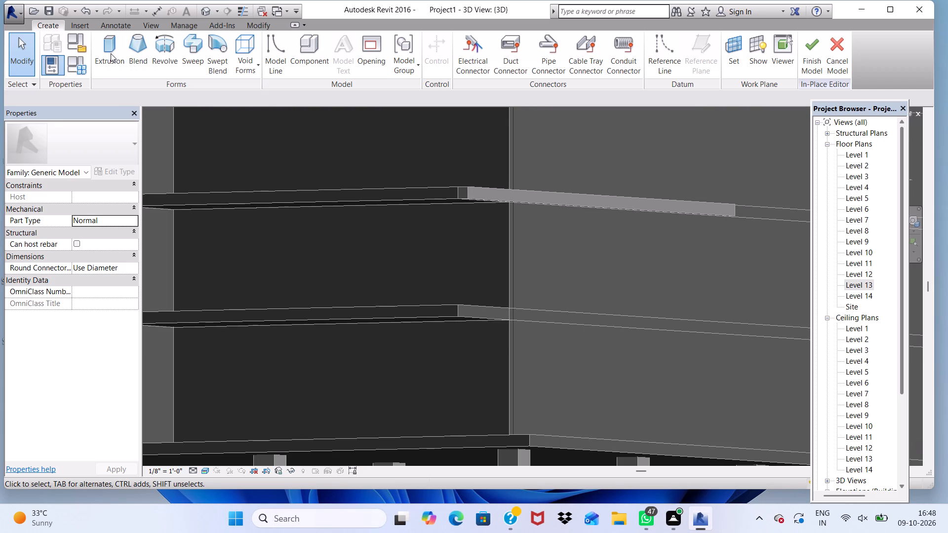
pyautogui.click(111, 53)
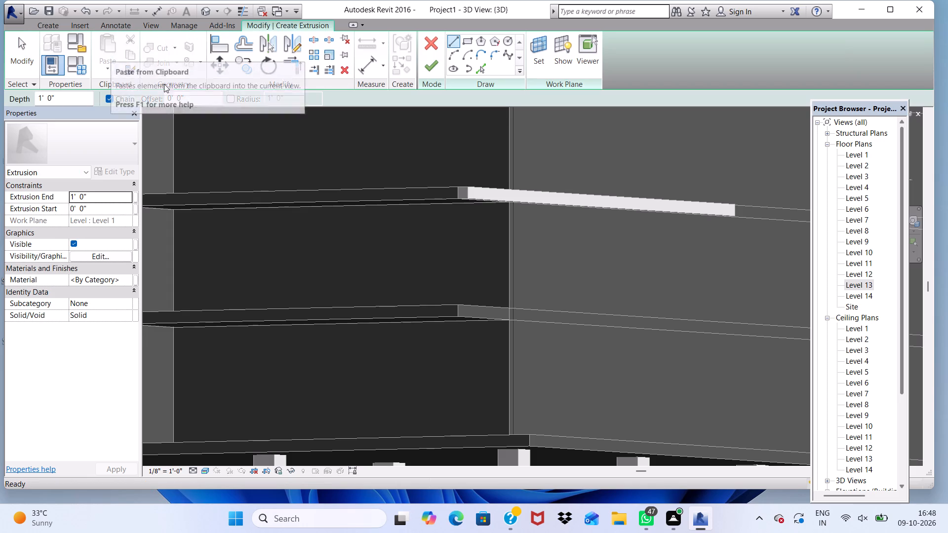
# Set the extrusion's work plane by picking the end face of the lowest slab edge still without a strip.
pyautogui.click(535, 46)
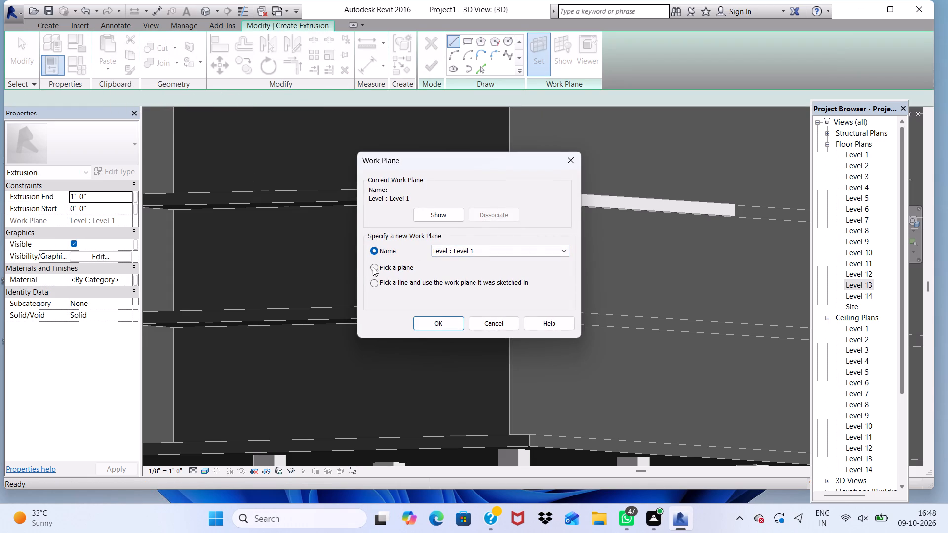
pyautogui.click(376, 267)
pyautogui.click(423, 325)
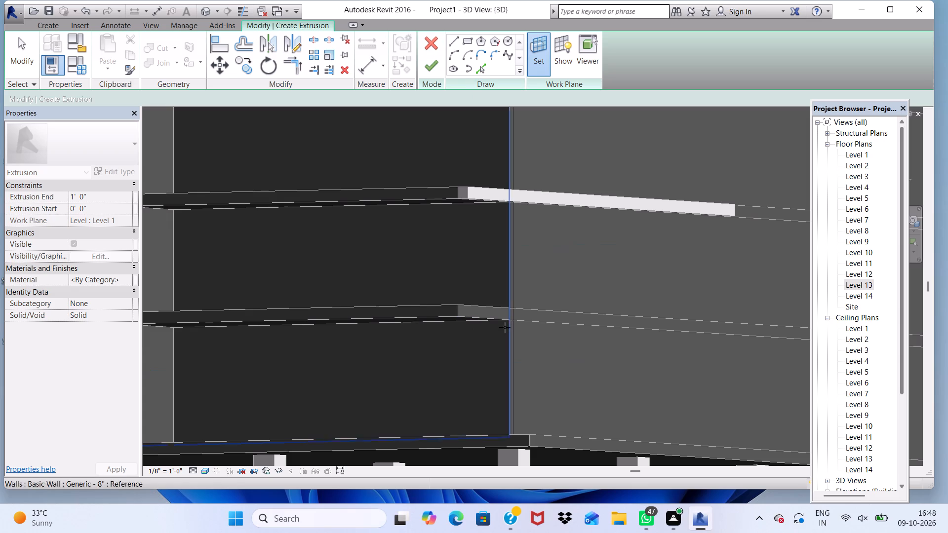
pyautogui.click(523, 318)
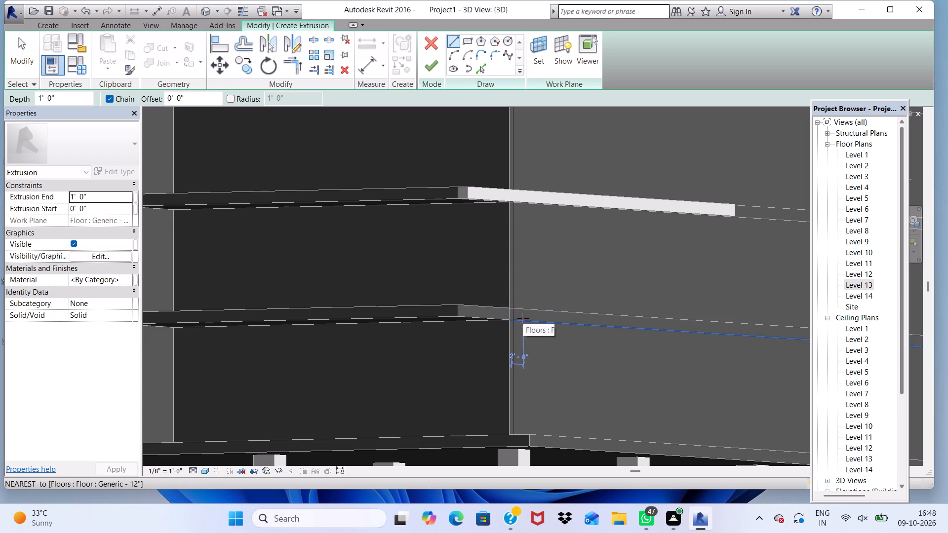
# Sketch a rectangle about 50' 0" long on that slab edge from its corner endpoint, and finish the 1' 0" deep extrusion and in-place model.
pyautogui.click(468, 42)
pyautogui.scroll(4, 495, 315)
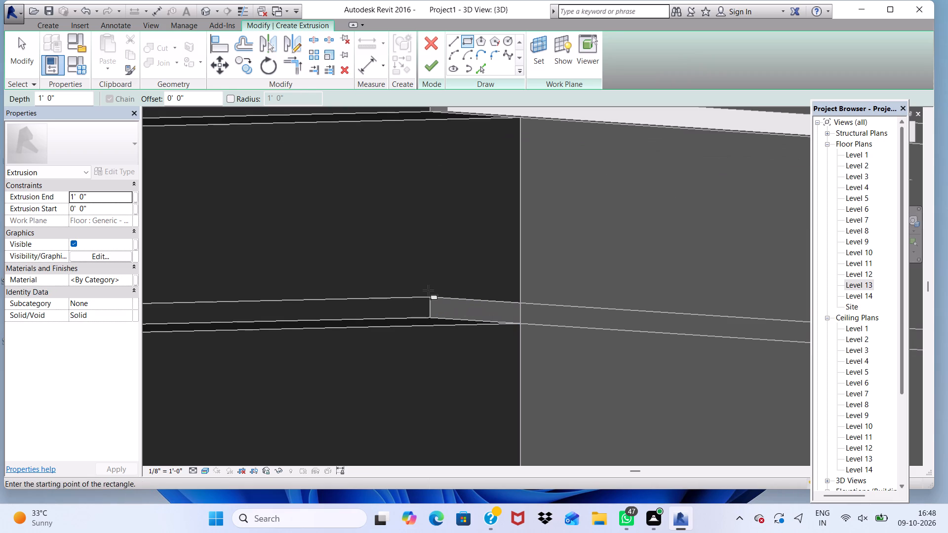
pyautogui.scroll(6, 428, 290)
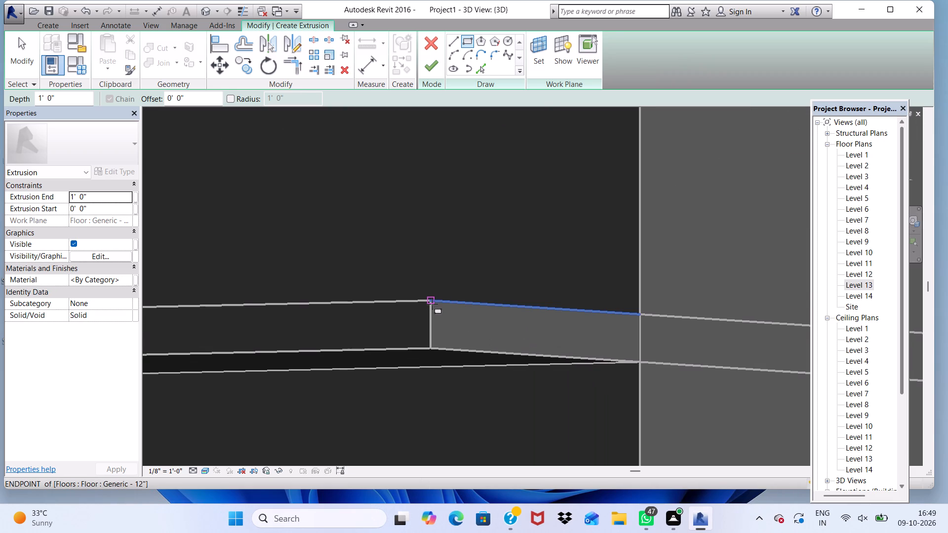
pyautogui.click(431, 300)
pyautogui.scroll(-4, 480, 336)
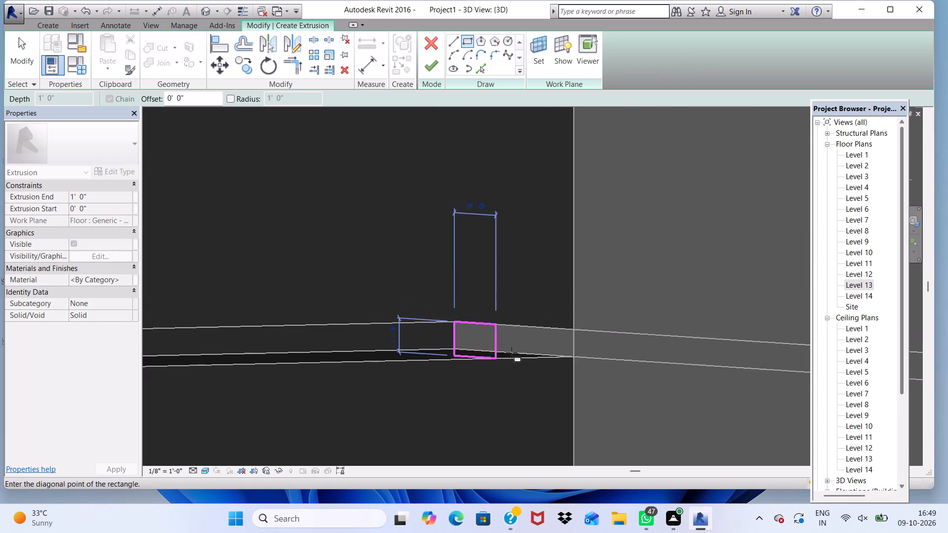
pyautogui.scroll(1, 514, 351)
pyautogui.scroll(-3, 564, 373)
pyautogui.scroll(-4, 539, 327)
pyautogui.scroll(1, 480, 321)
pyautogui.scroll(-4, 481, 326)
pyautogui.scroll(-2, 536, 322)
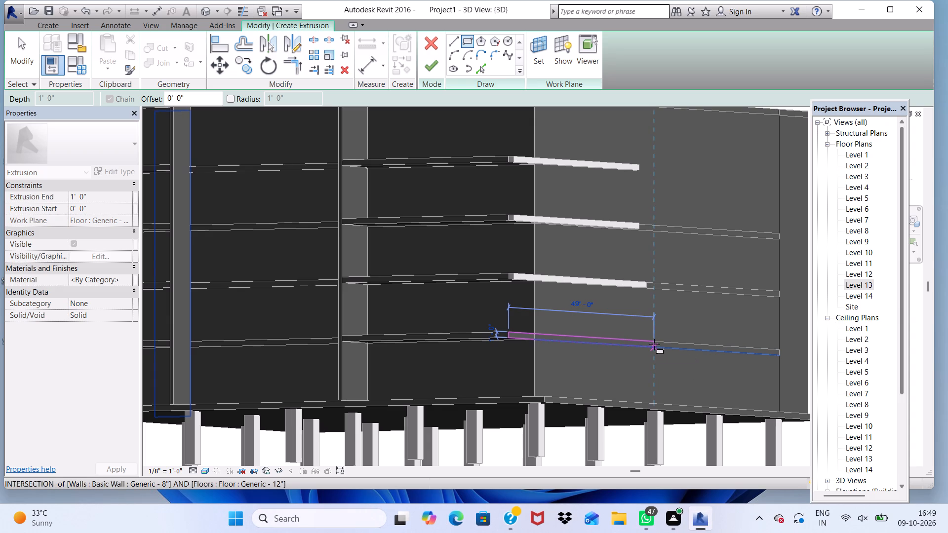
pyautogui.click(654, 344)
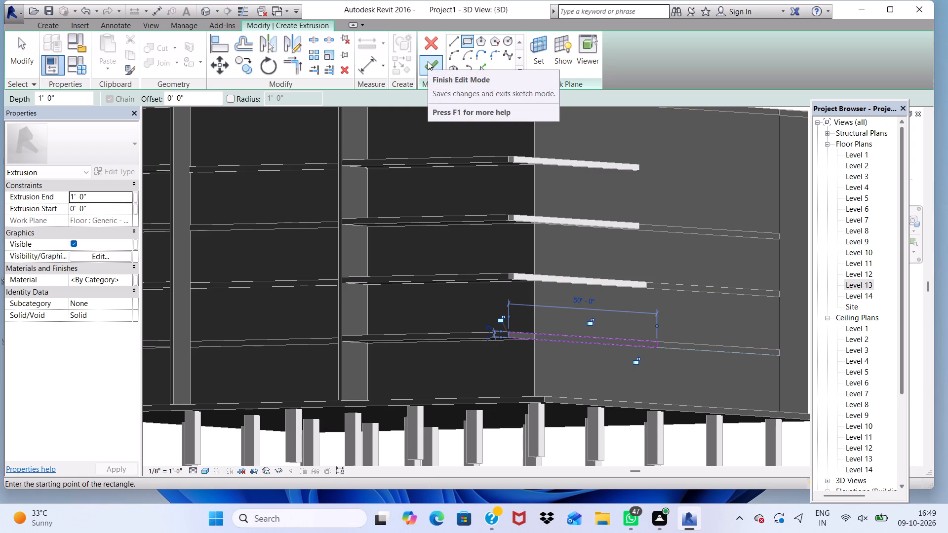
pyautogui.click(428, 61)
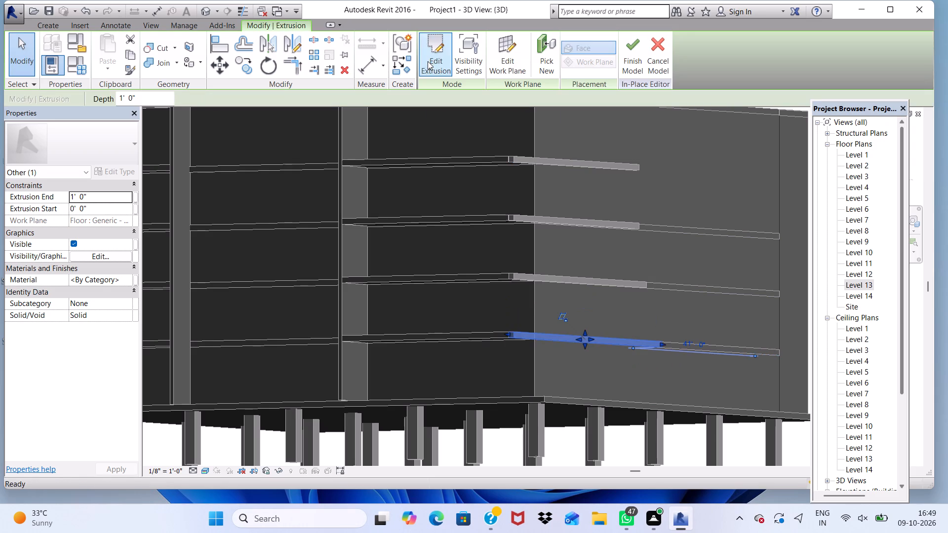
pyautogui.scroll(3, 562, 305)
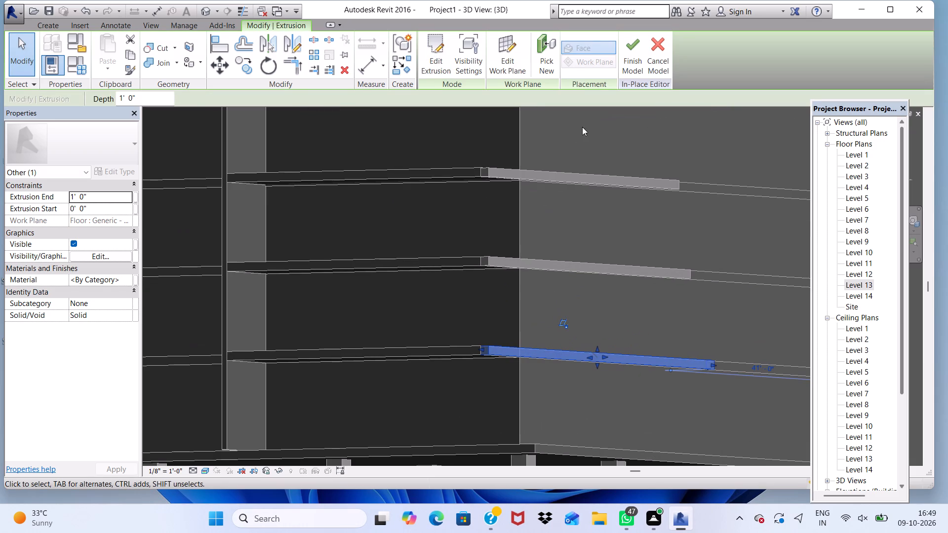
pyautogui.click(623, 56)
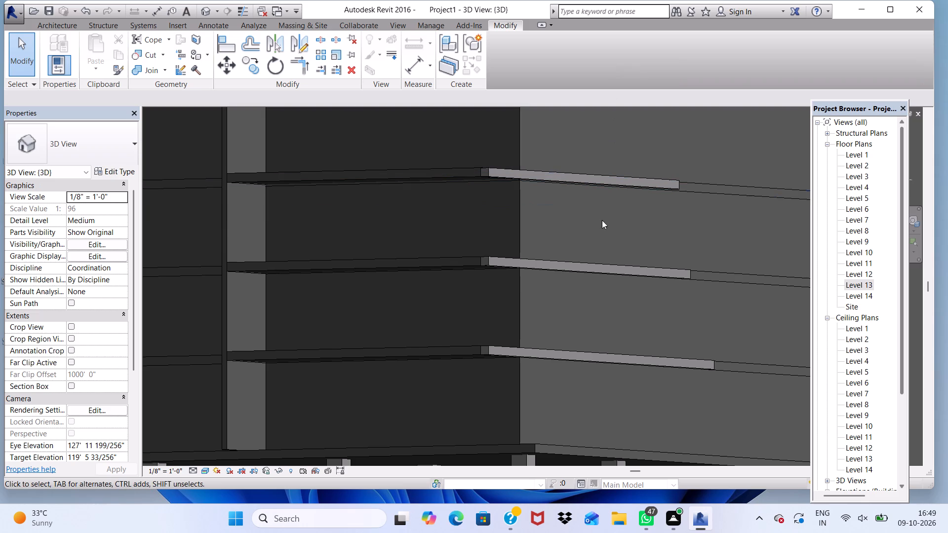
# Shorten the newest, lowest strip slightly by pulling its far end back toward the ends of the strips above.
pyautogui.scroll(-2, 561, 307)
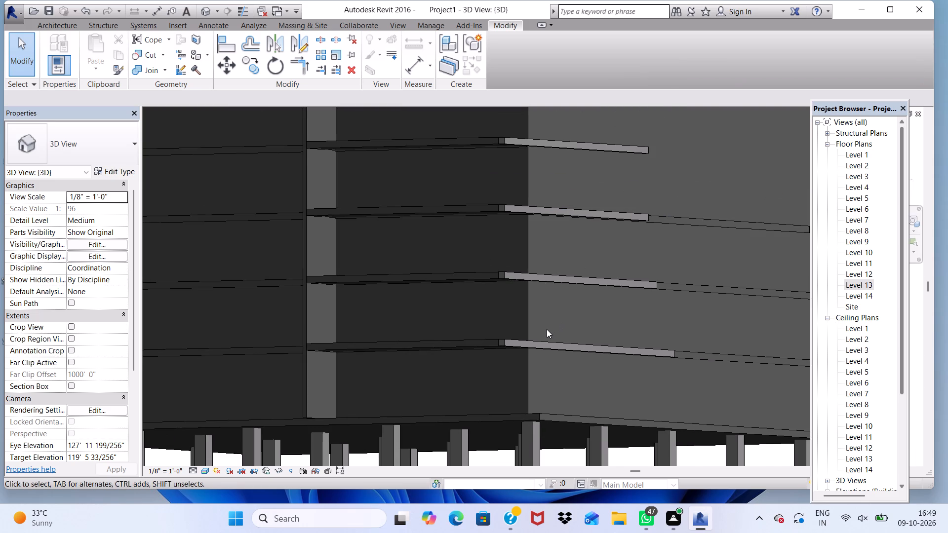
pyautogui.keyDown('shift'); pyautogui.moveTo(547, 329); pyautogui.dragTo(603, 372, button='middle'); pyautogui.keyUp('shift')
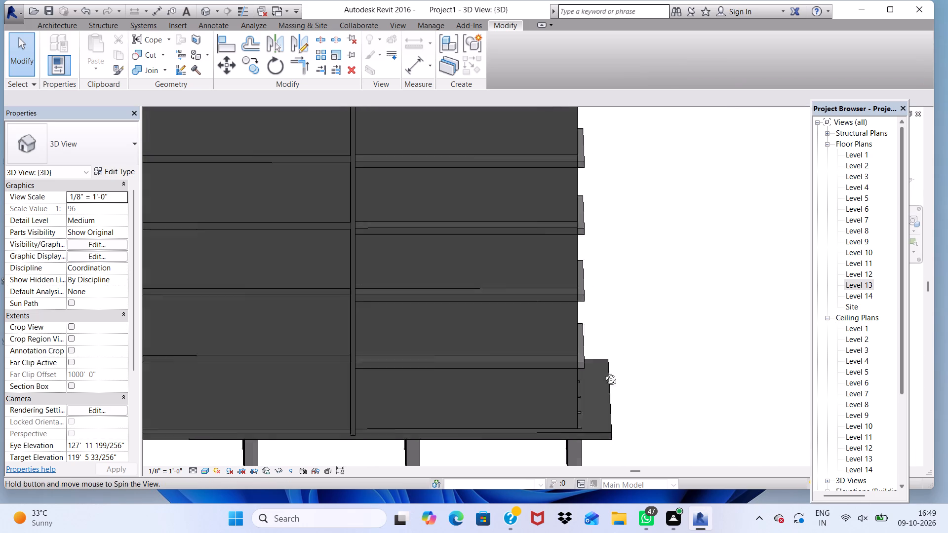
pyautogui.keyDown('shift'); pyautogui.moveTo(603, 372); pyautogui.dragTo(486, 363, button='middle'); pyautogui.keyUp('shift')
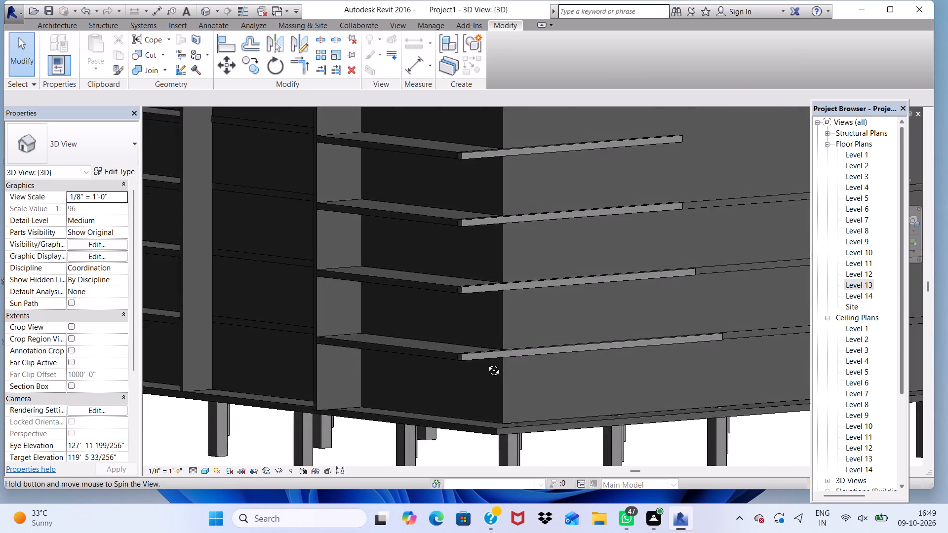
pyautogui.keyDown('shift'); pyautogui.moveTo(486, 363); pyautogui.dragTo(399, 353, button='middle'); pyautogui.keyUp('shift')
pyautogui.scroll(1, 483, 315)
pyautogui.scroll(-7, 485, 329)
pyautogui.scroll(3, 655, 327)
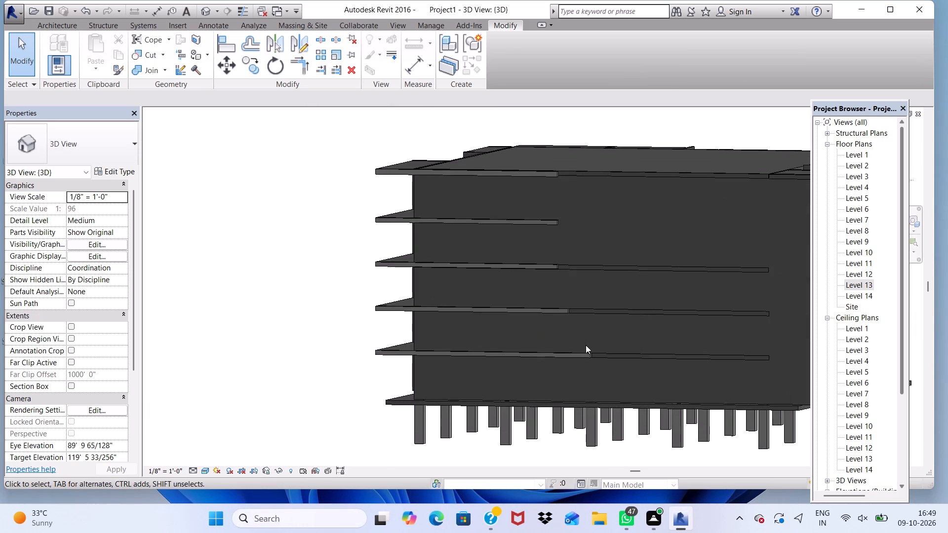
pyautogui.scroll(4, 585, 336)
pyautogui.scroll(3, 578, 384)
pyautogui.click(600, 369)
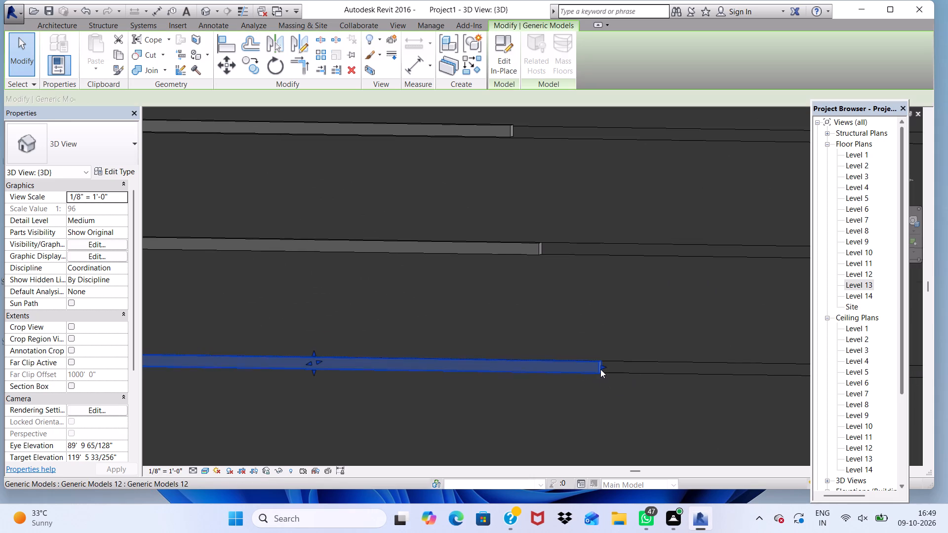
pyautogui.scroll(2, 600, 369)
pyautogui.moveTo(601, 365); pyautogui.dragTo(561, 359)
pyautogui.tripleClick(561, 359)
pyautogui.scroll(-10, 595, 339)
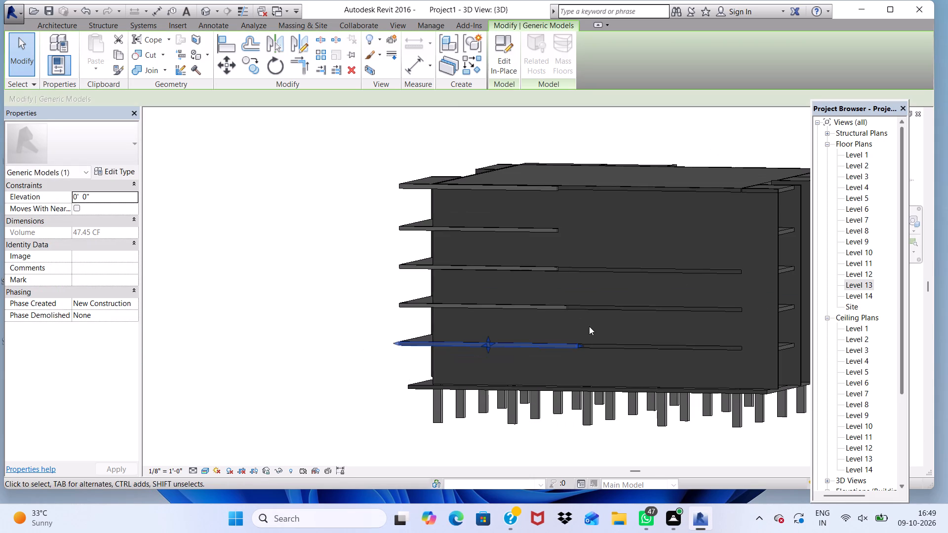
pyautogui.click(514, 439)
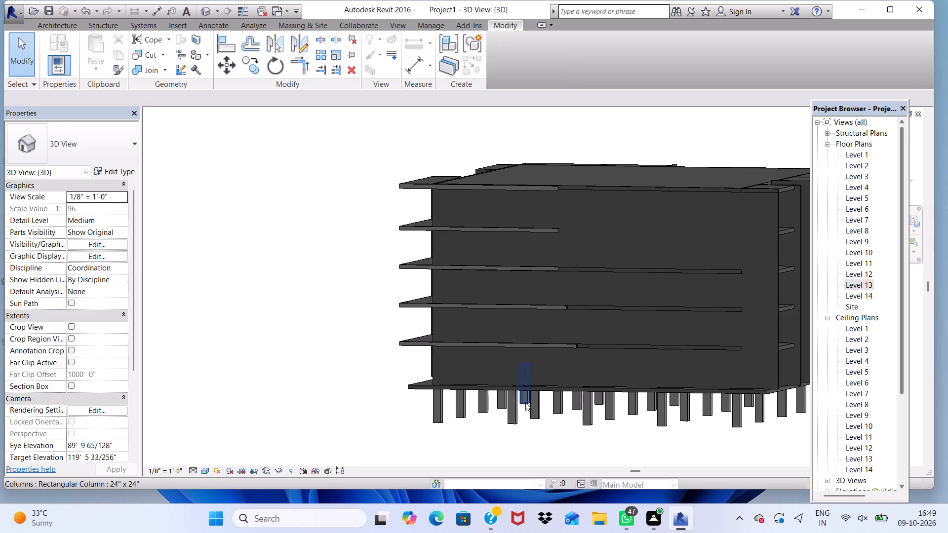
# Examine the finished strips and the slab edges around the building from several sides, including the balconies and corner.
pyautogui.keyDown('shift'); pyautogui.scroll(-1, 481, 401); pyautogui.keyUp('shift')
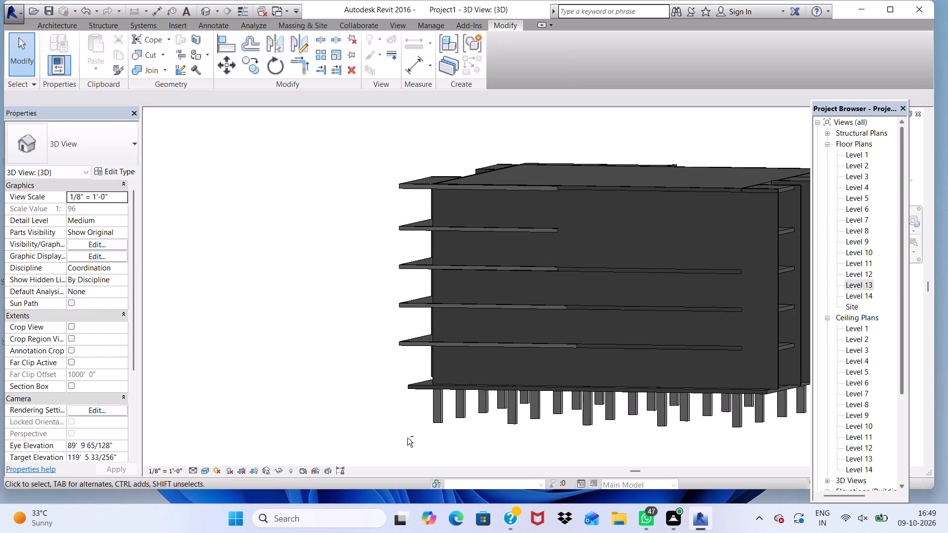
pyautogui.keyDown('shift'); pyautogui.moveTo(408, 437); pyautogui.dragTo(632, 413, button='middle'); pyautogui.keyUp('shift')
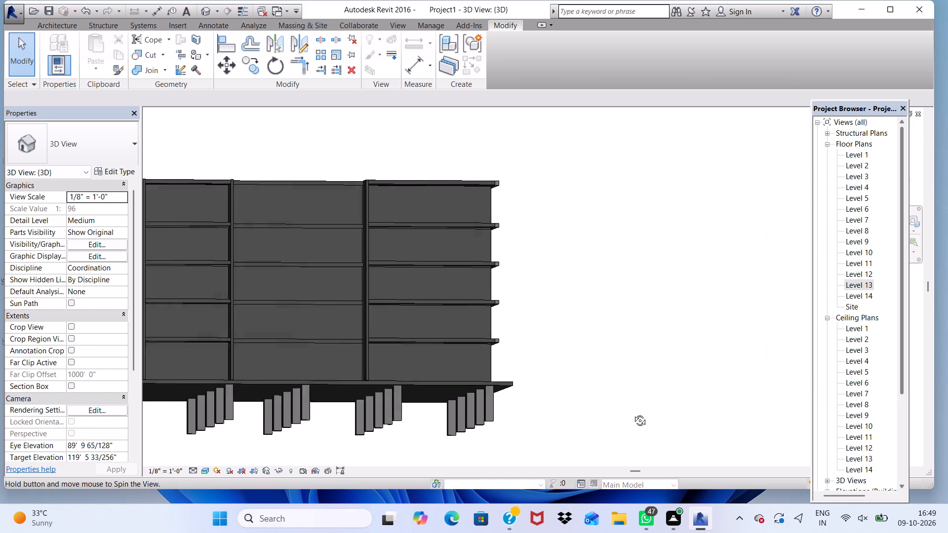
pyautogui.keyDown('shift'); pyautogui.moveTo(632, 413); pyautogui.dragTo(531, 390, button='middle'); pyautogui.keyUp('shift')
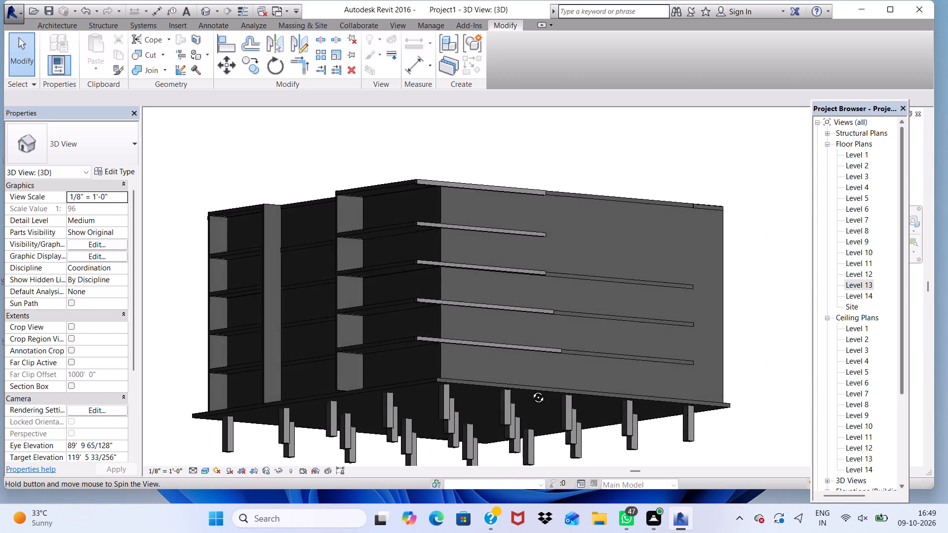
pyautogui.keyDown('shift'); pyautogui.moveTo(531, 390); pyautogui.dragTo(566, 492, button='middle'); pyautogui.keyUp('shift')
pyautogui.keyDown('shift'); pyautogui.scroll(2, 502, 362); pyautogui.keyUp('shift')
pyautogui.keyDown('shift'); pyautogui.scroll(-8, 502, 362); pyautogui.keyUp('shift')
pyautogui.scroll(4, 453, 328)
pyautogui.scroll(4, 439, 285)
pyautogui.scroll(-4, 439, 284)
pyautogui.scroll(-4, 408, 317)
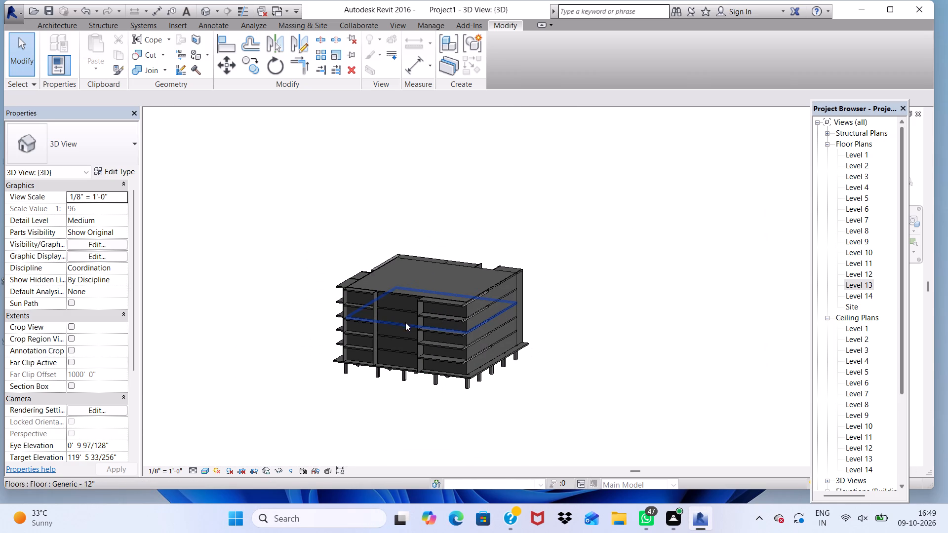
pyautogui.scroll(-1, 387, 332)
pyautogui.keyDown('shift'); pyautogui.moveTo(387, 332); pyautogui.dragTo(657, 290, button='middle'); pyautogui.keyUp('shift')
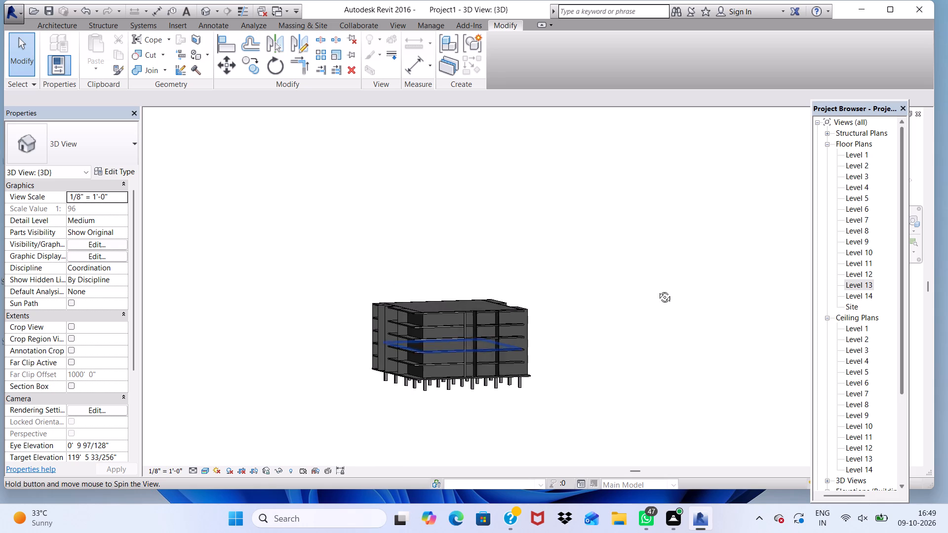
pyautogui.keyDown('shift'); pyautogui.moveTo(657, 290); pyautogui.dragTo(413, 294, button='middle'); pyautogui.keyUp('shift')
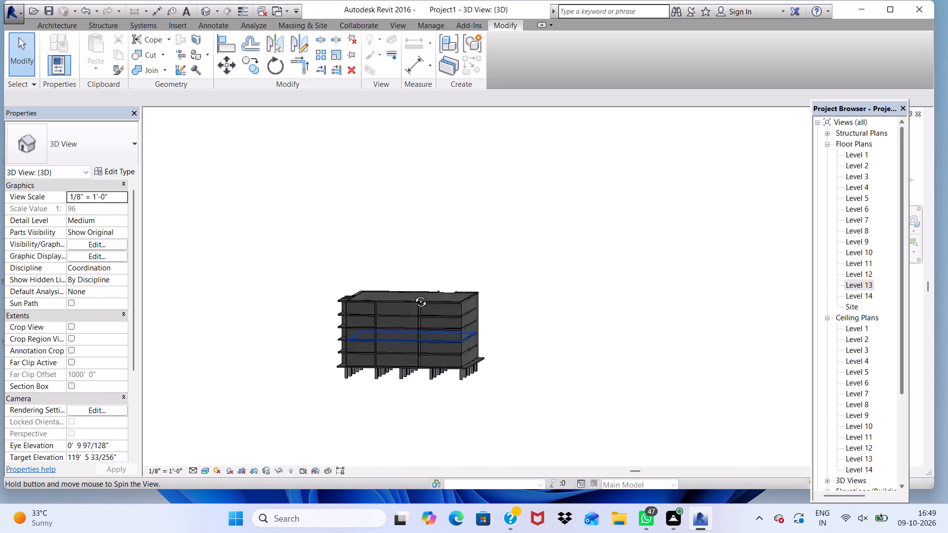
pyautogui.keyDown('shift'); pyautogui.moveTo(413, 294); pyautogui.dragTo(669, 304, button='middle'); pyautogui.keyUp('shift')
pyautogui.scroll(4, 440, 379)
pyautogui.scroll(5, 473, 324)
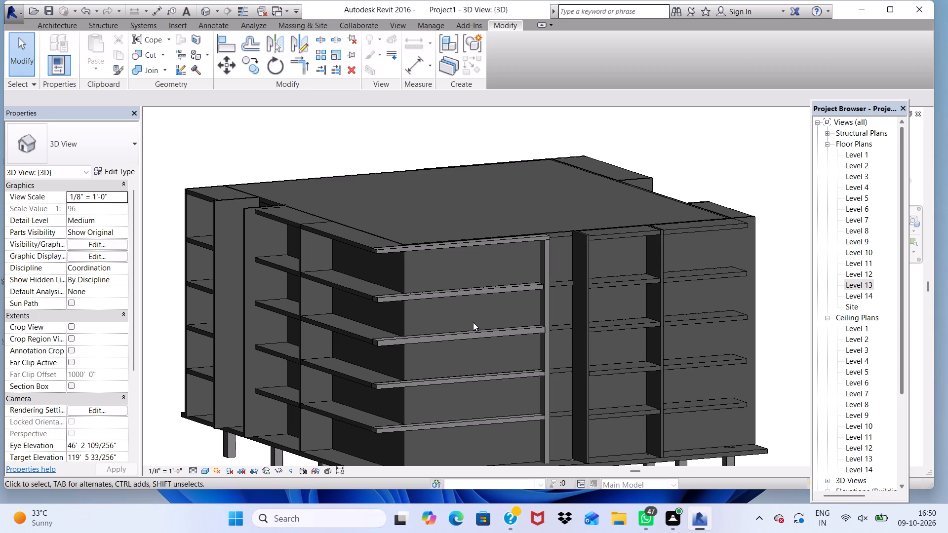
pyautogui.scroll(-4, 503, 312)
pyautogui.scroll(4, 391, 338)
pyautogui.scroll(2, 423, 283)
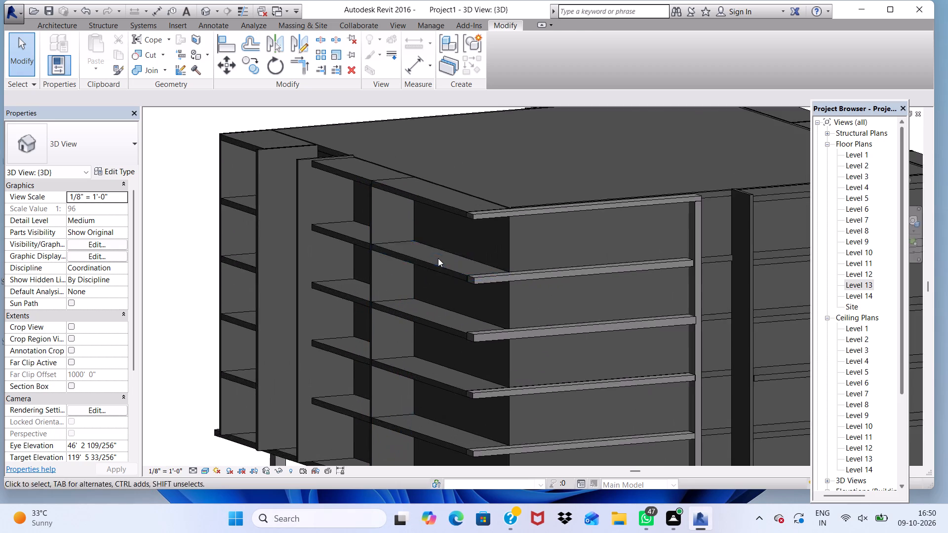
pyautogui.scroll(-4, 438, 258)
pyautogui.scroll(2, 856, 217)
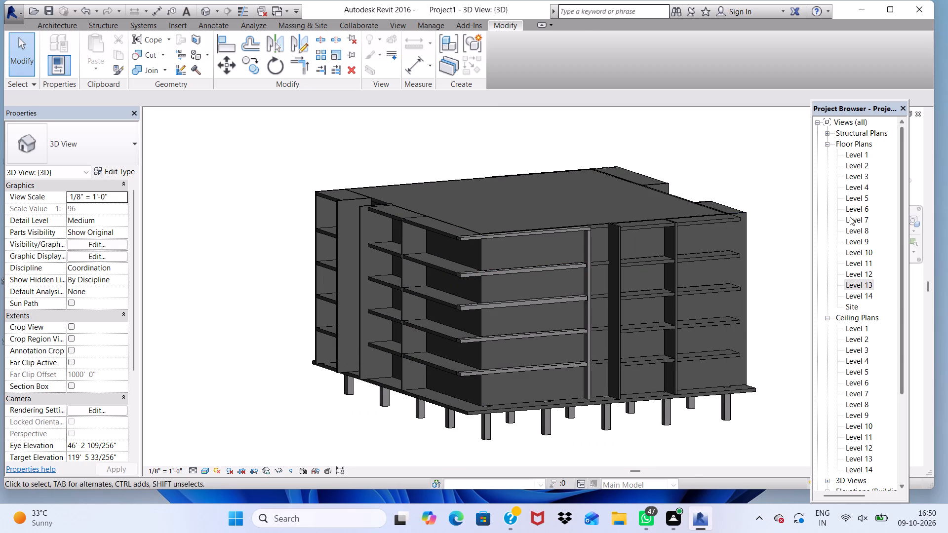
pyautogui.scroll(3, 855, 208)
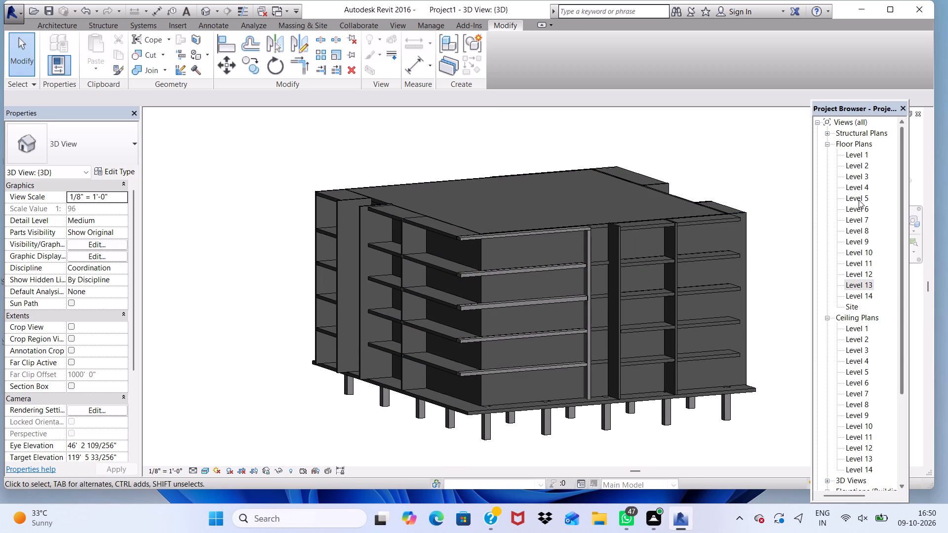
# Open the Level 7 floor plan with the whole building outline and its grids in view.
pyautogui.doubleClick(859, 220)
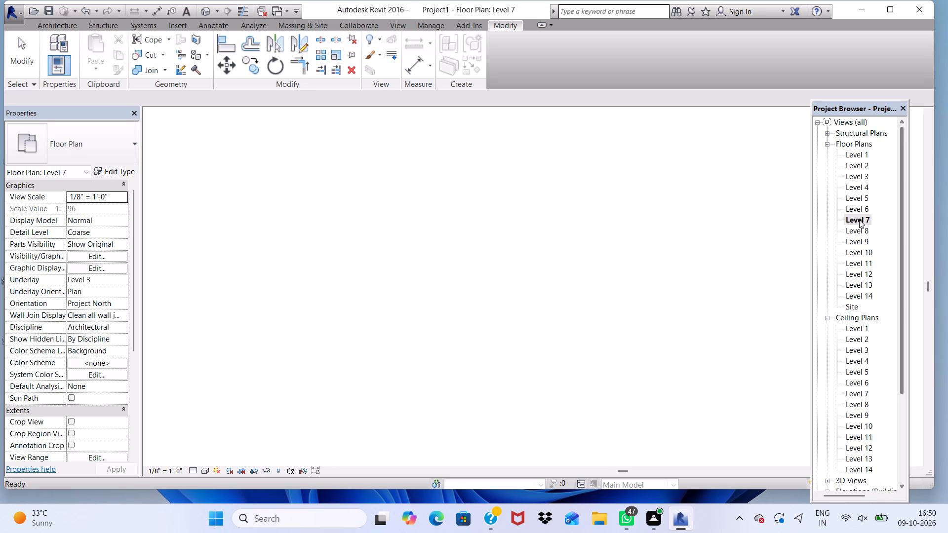
pyautogui.scroll(-5, 859, 220)
pyautogui.scroll(-3, 652, 222)
pyautogui.scroll(-3, 532, 229)
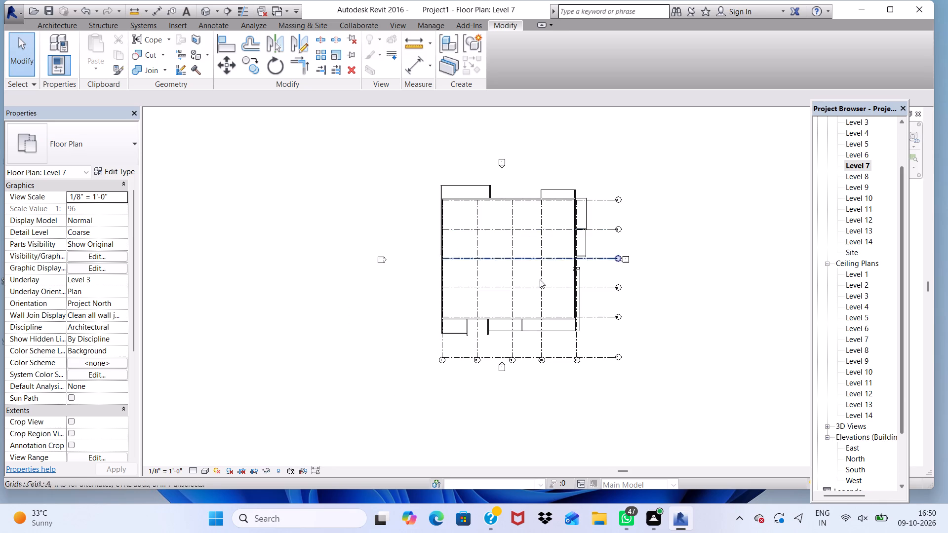
pyautogui.scroll(3, 504, 335)
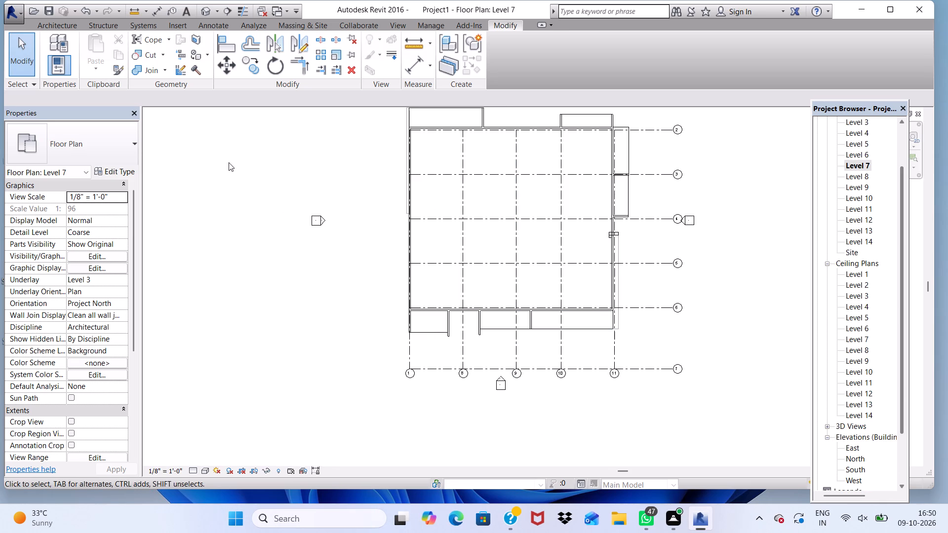
# Sketch and finish a Handrail - Rectangular railing about 16' 10" long on Level 7, along the grid 1 corner balcony's outer edge between its side walls.
pyautogui.click(53, 30)
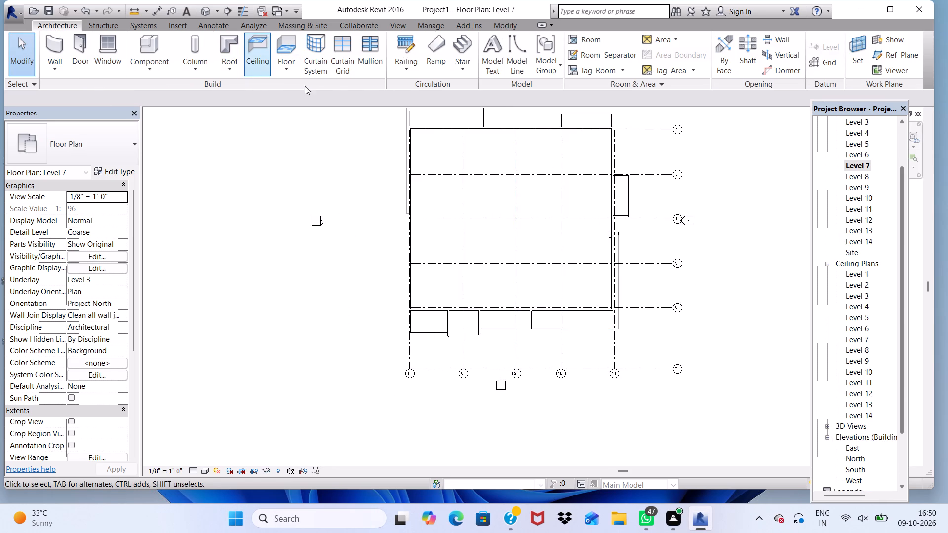
pyautogui.click(405, 68)
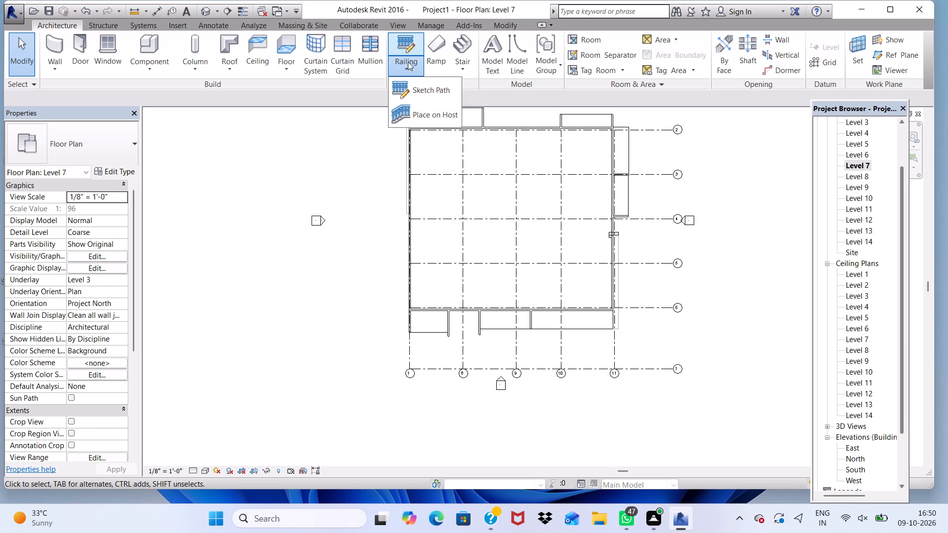
pyautogui.click(406, 44)
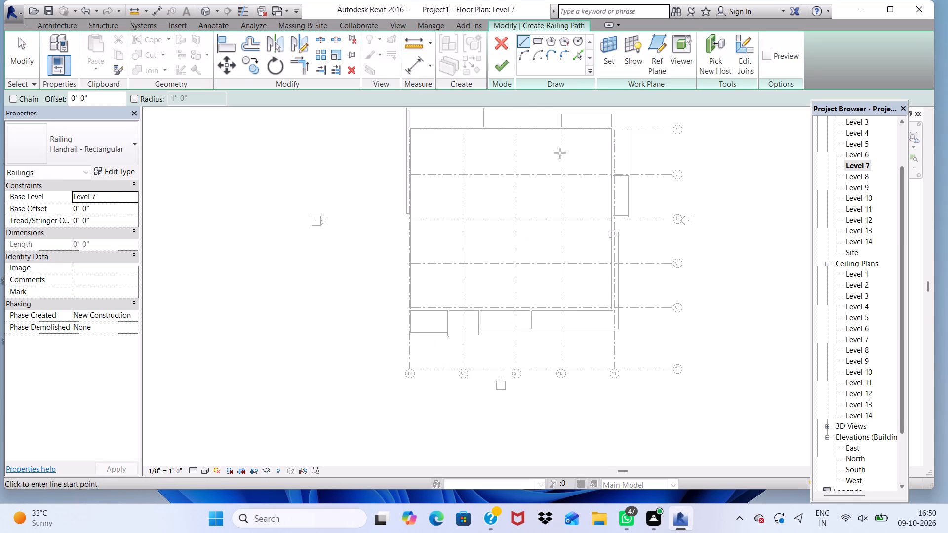
pyautogui.scroll(13, 446, 353)
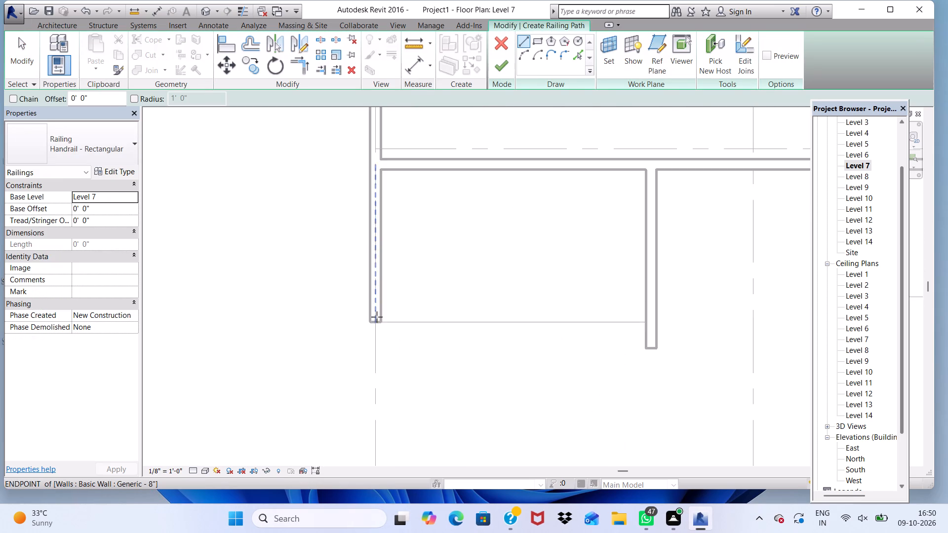
pyautogui.scroll(10, 377, 317)
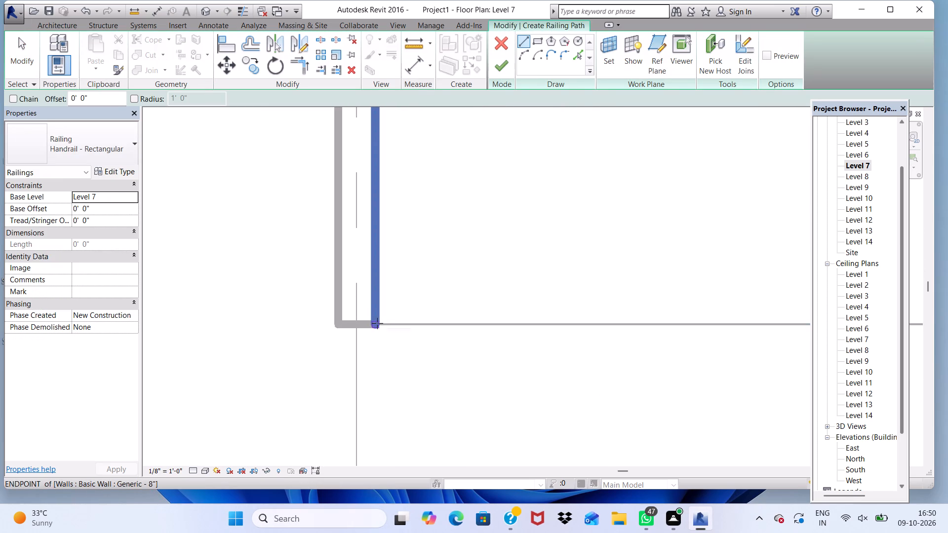
pyautogui.click(375, 324)
pyautogui.scroll(-9, 509, 324)
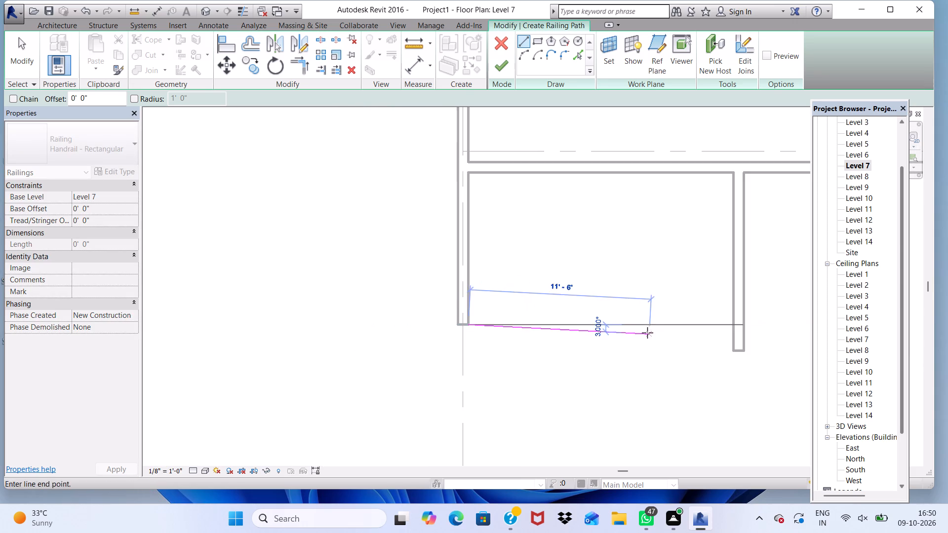
pyautogui.scroll(3, 655, 331)
pyautogui.scroll(3, 738, 322)
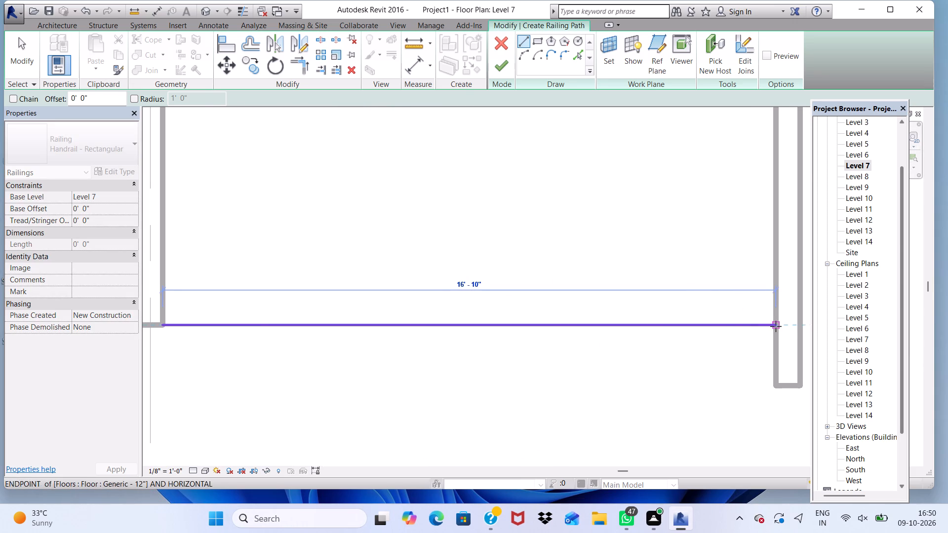
pyautogui.click(774, 325)
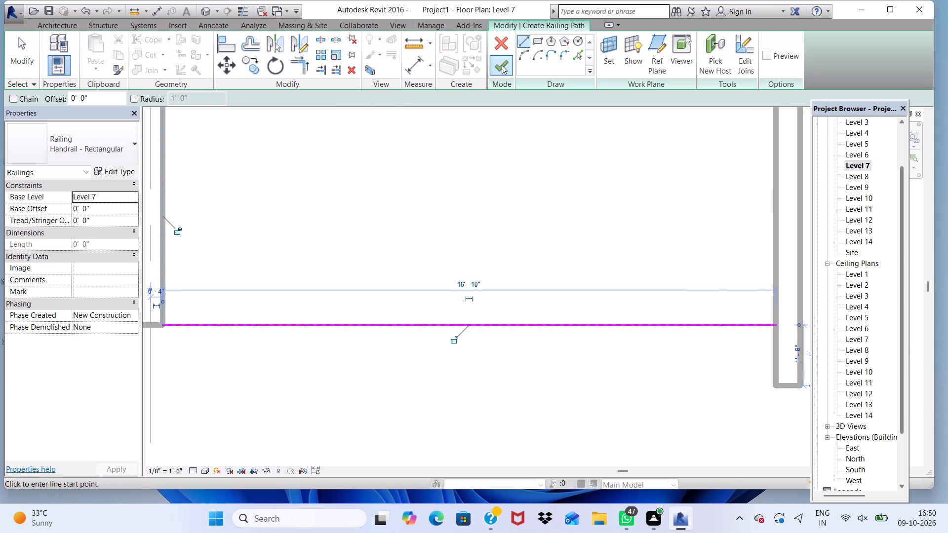
pyautogui.click(499, 66)
pyautogui.scroll(-5, 560, 271)
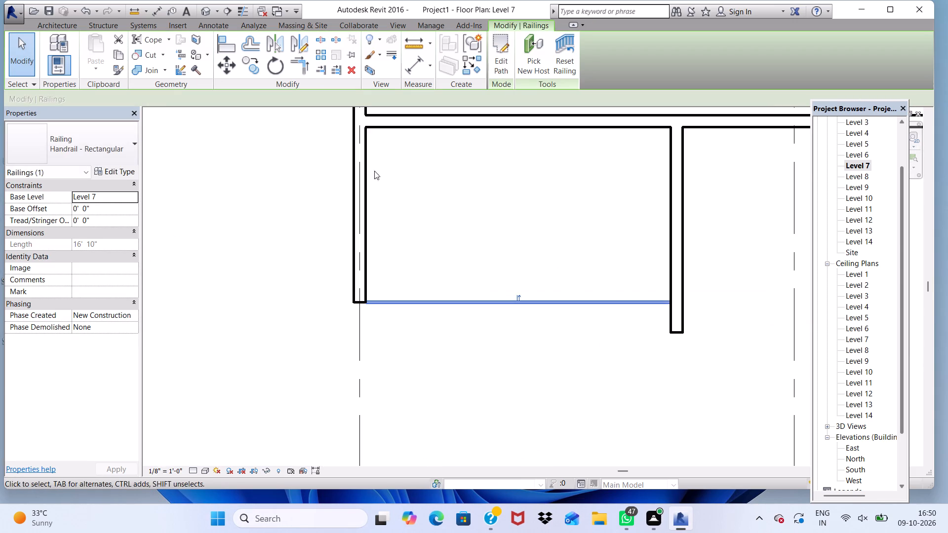
# Examine the new Level 7 balcony railing in the 3D view, close up and against the whole facade.
pyautogui.click(202, 12)
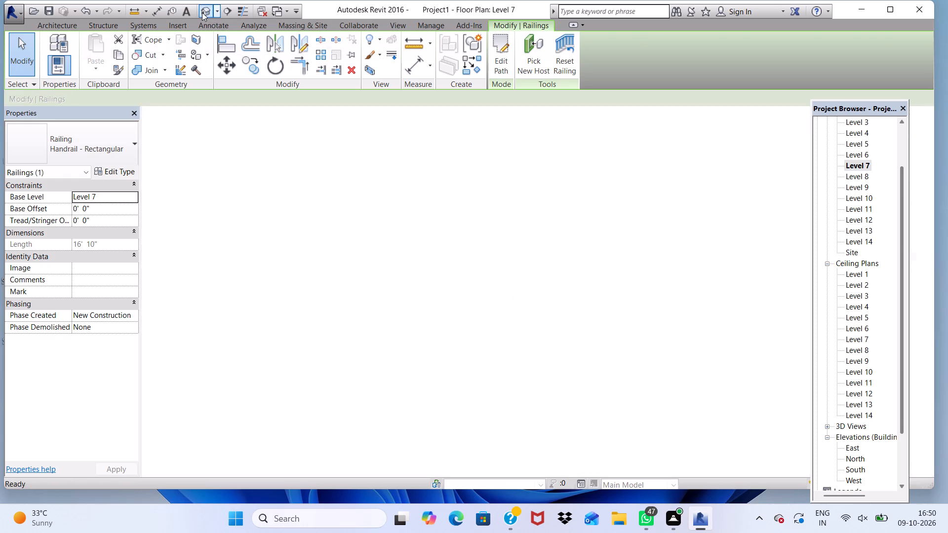
pyautogui.scroll(4, 376, 310)
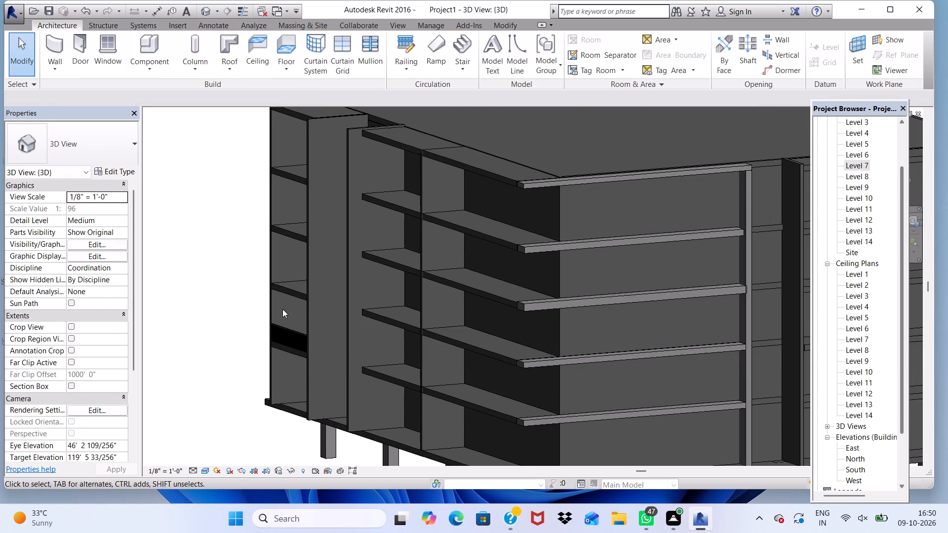
pyautogui.scroll(-1, 349, 326)
pyautogui.keyDown('shift'); pyautogui.moveTo(362, 327); pyautogui.dragTo(483, 333, button='middle'); pyautogui.keyUp('shift')
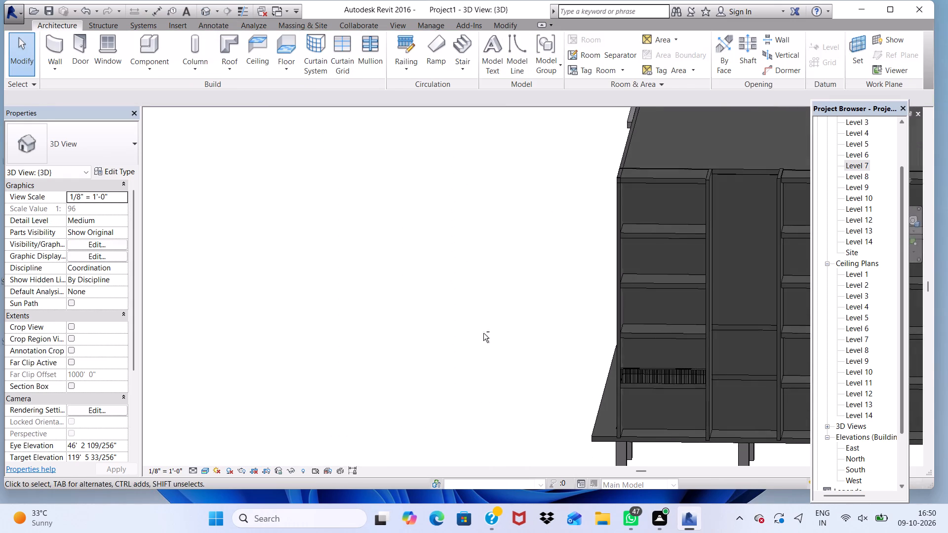
pyautogui.keyDown('shift'); pyautogui.scroll(3, 562, 378); pyautogui.keyUp('shift')
pyautogui.scroll(12, 641, 385)
pyautogui.scroll(-6, 618, 334)
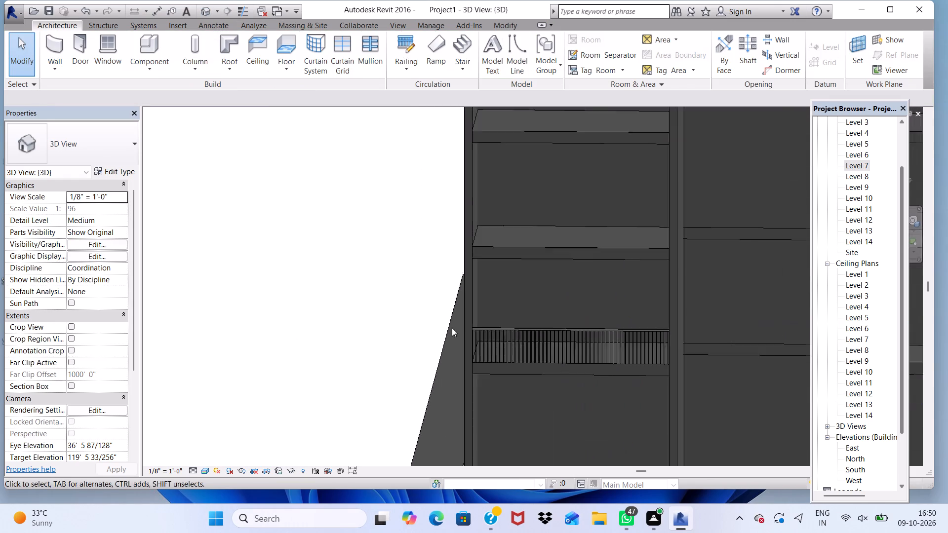
pyautogui.scroll(-8, 452, 328)
pyautogui.scroll(11, 560, 389)
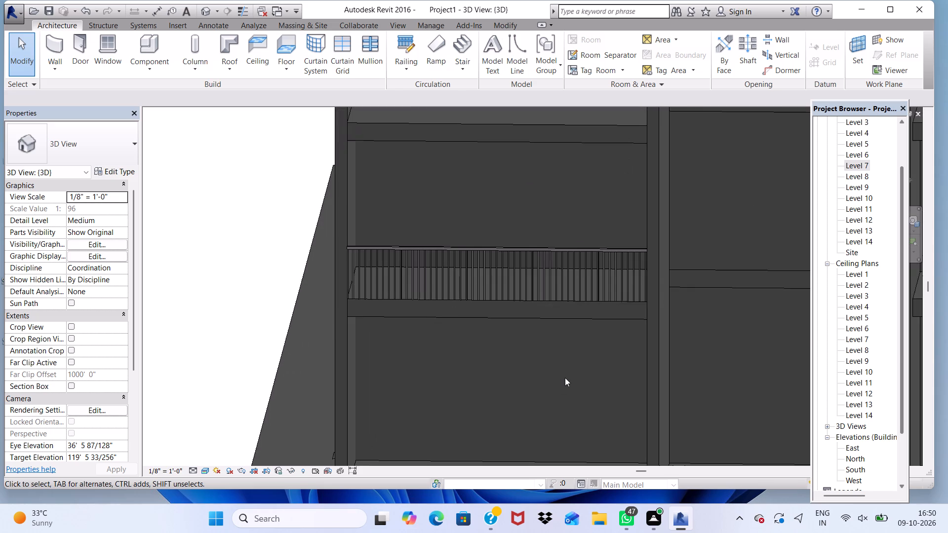
pyautogui.scroll(-9, 565, 378)
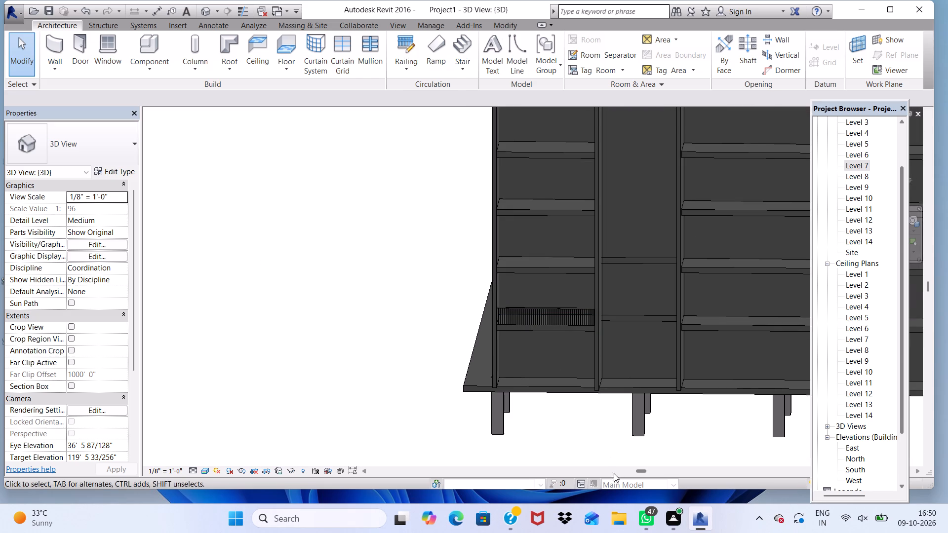
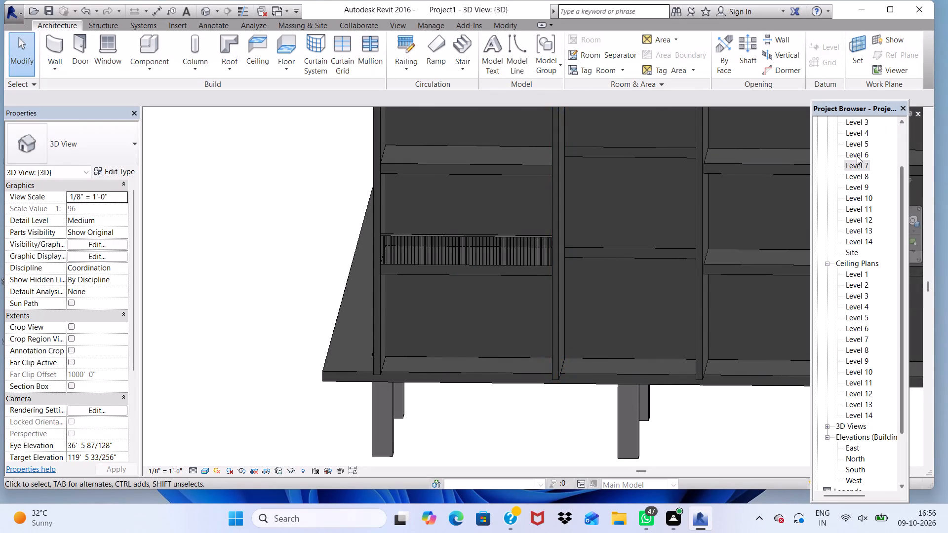
# Open the Level 3 floor plan to view the building outline and corner balcony.
pyautogui.scroll(3, 857, 159)
pyautogui.scroll(-3, 857, 159)
pyautogui.scroll(2, 860, 155)
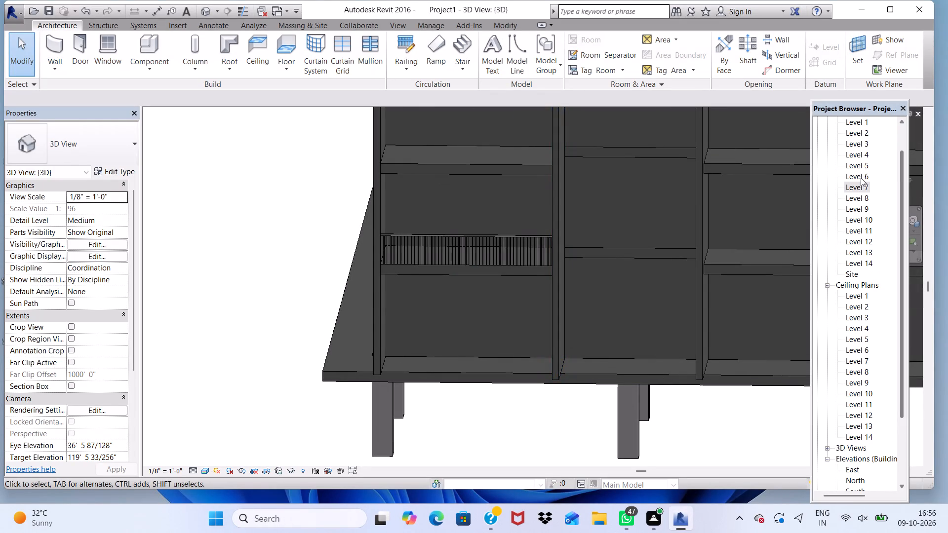
pyautogui.scroll(1, 861, 178)
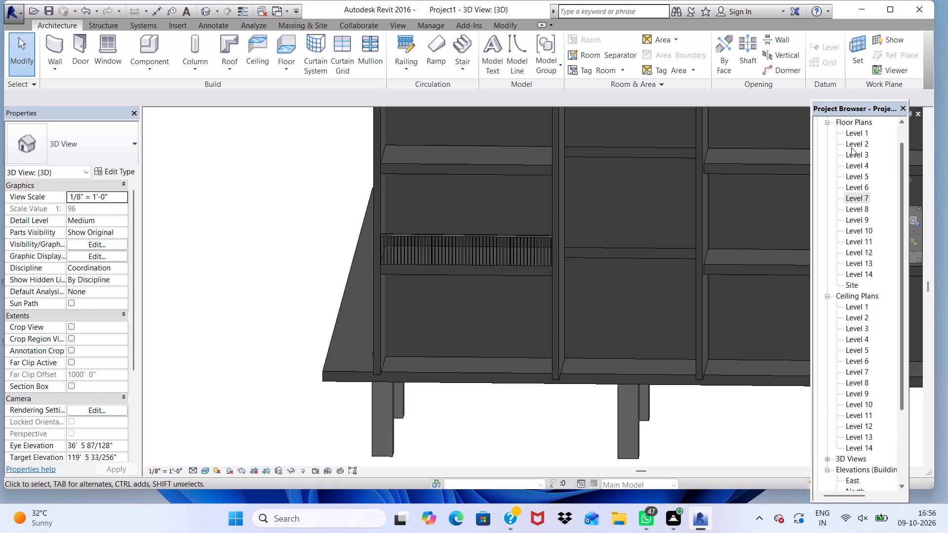
pyautogui.click(851, 156)
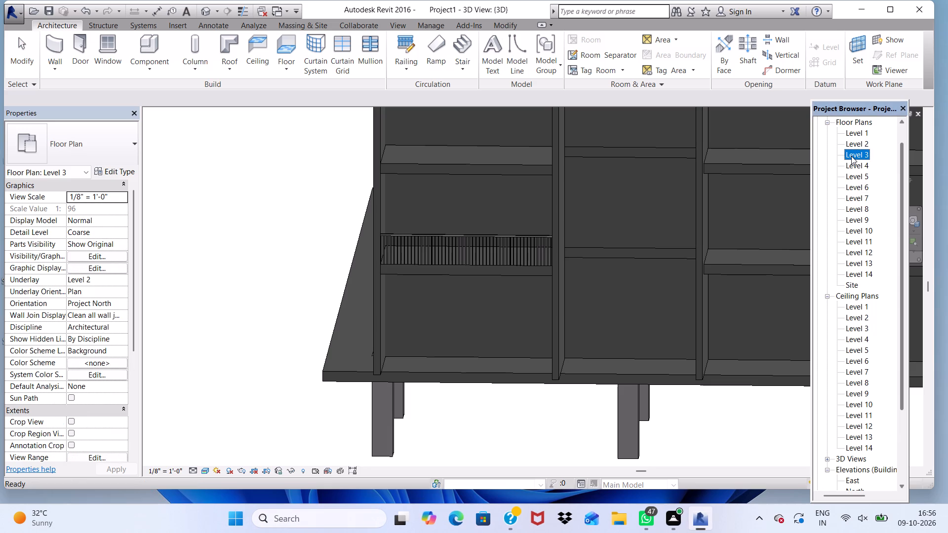
pyautogui.scroll(-2, 851, 156)
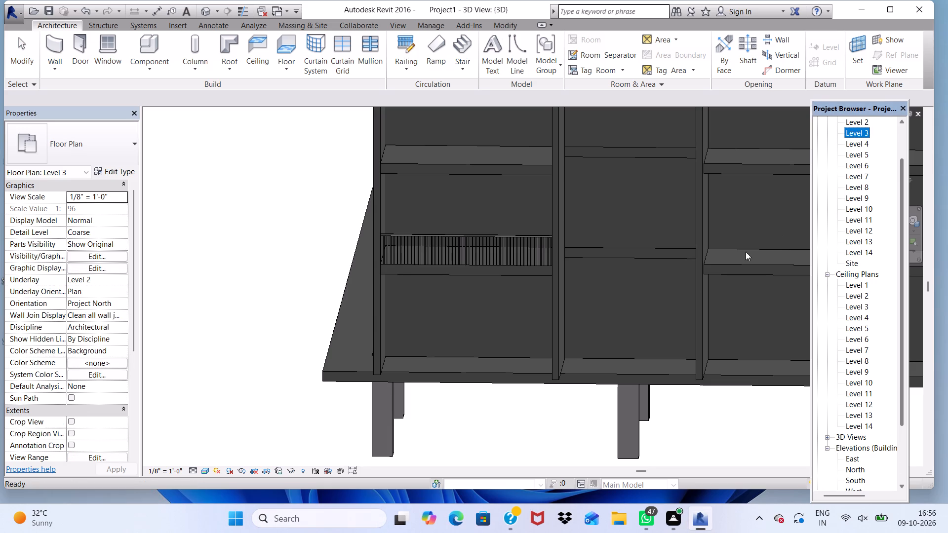
pyautogui.scroll(6, 467, 367)
pyautogui.scroll(-7, 475, 341)
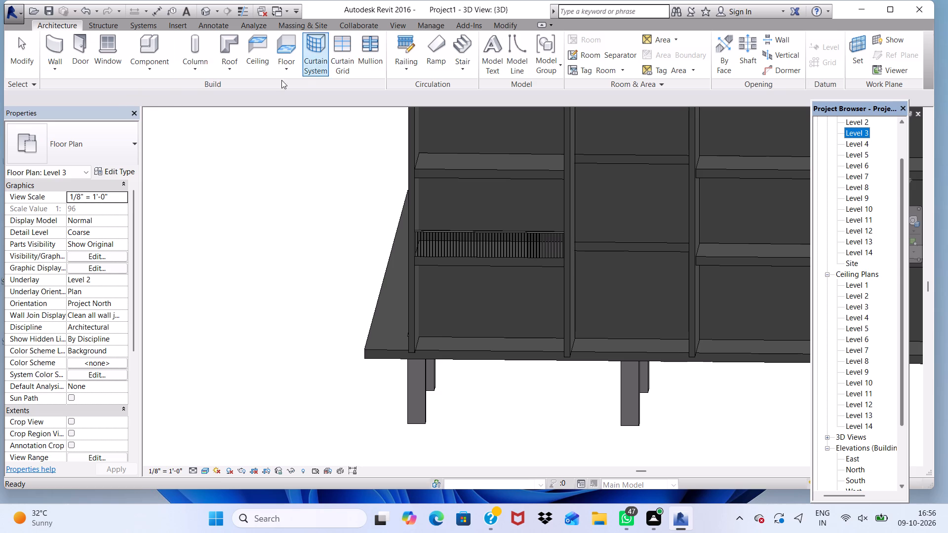
pyautogui.click(404, 47)
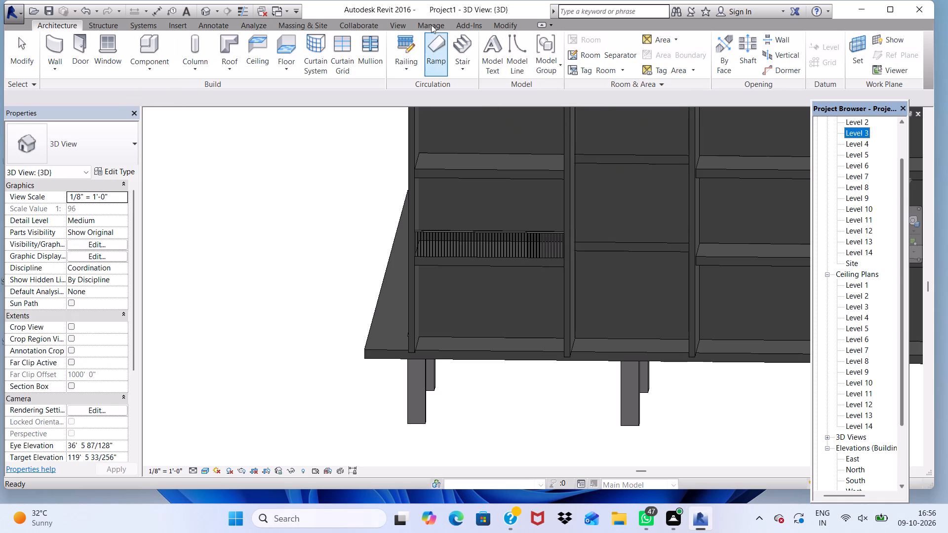
pyautogui.click(410, 40)
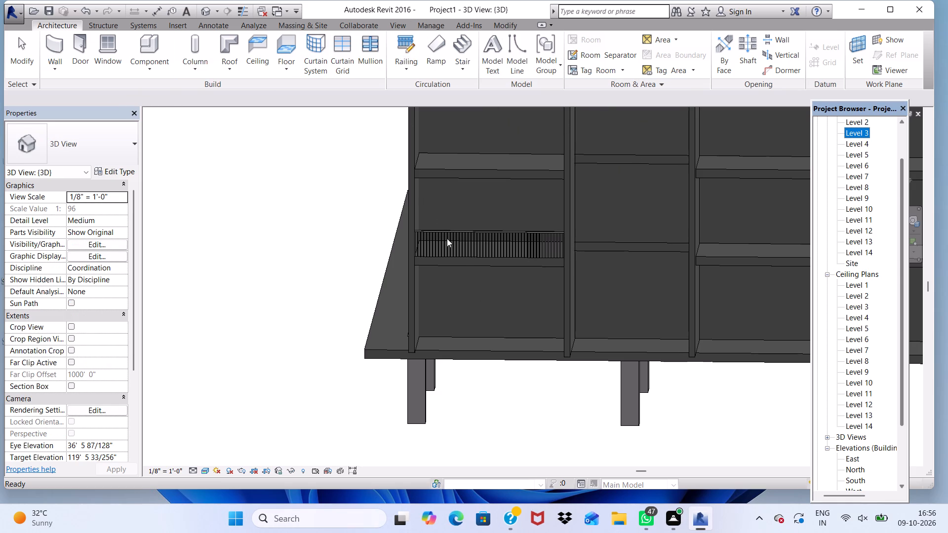
pyautogui.click(396, 43)
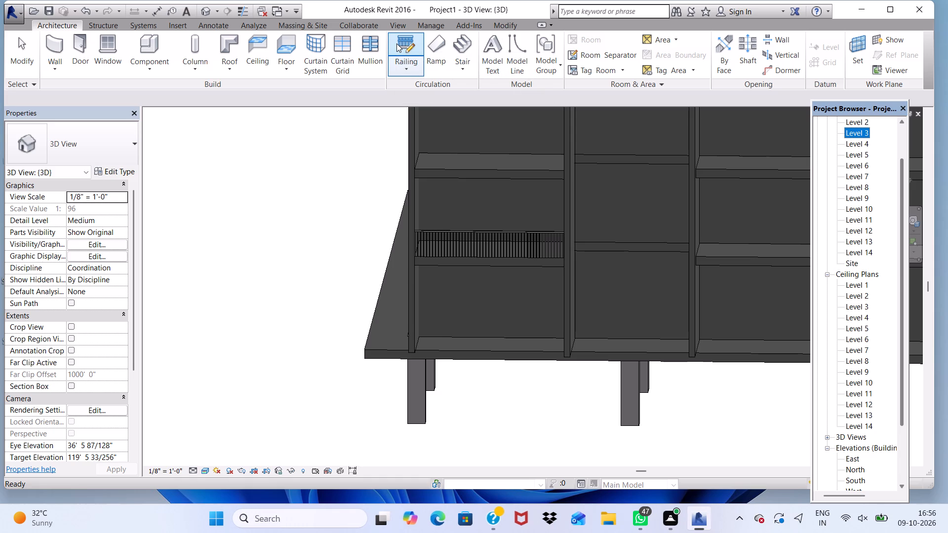
pyautogui.doubleClick(396, 43)
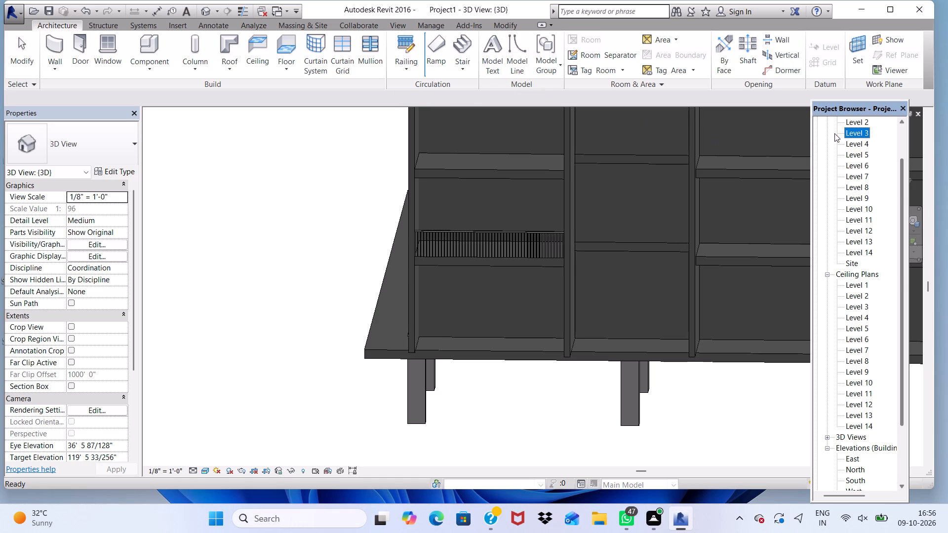
pyautogui.click(856, 130)
pyautogui.scroll(-1, 728, 121)
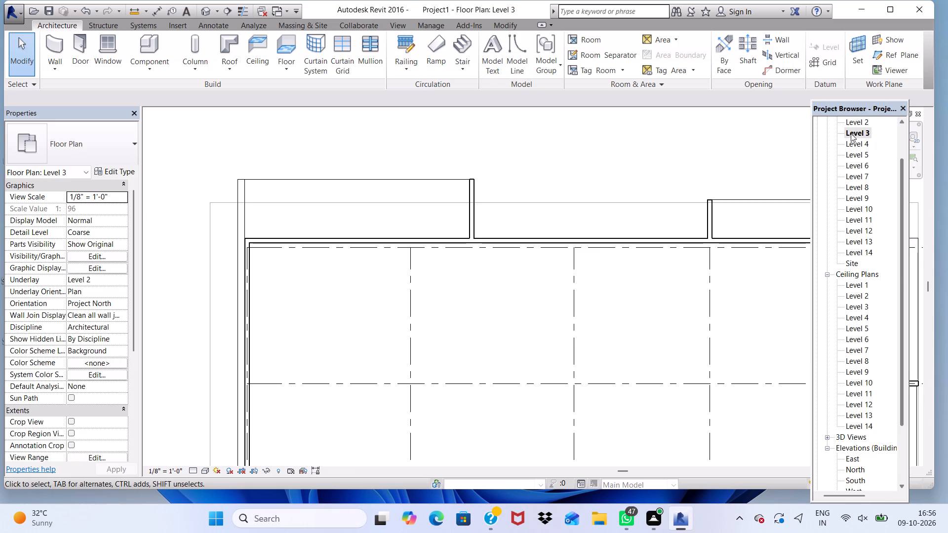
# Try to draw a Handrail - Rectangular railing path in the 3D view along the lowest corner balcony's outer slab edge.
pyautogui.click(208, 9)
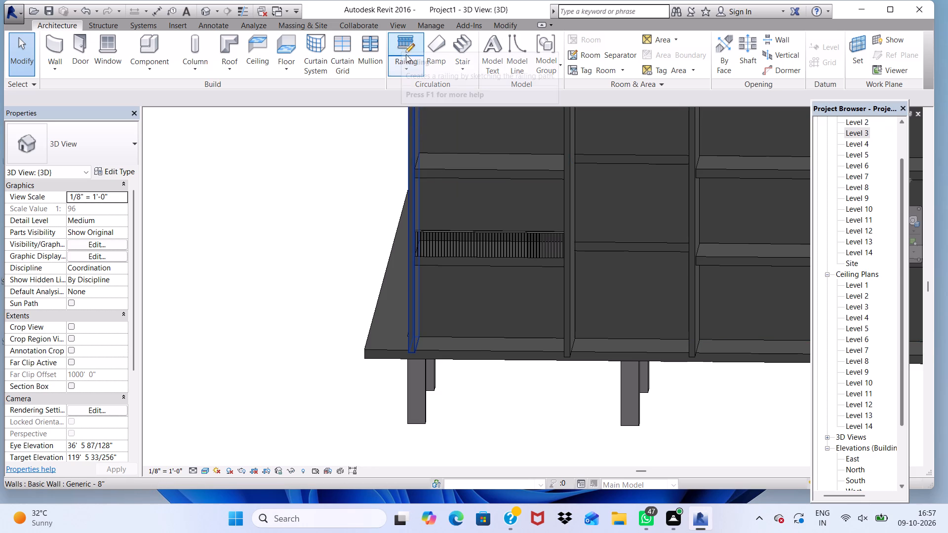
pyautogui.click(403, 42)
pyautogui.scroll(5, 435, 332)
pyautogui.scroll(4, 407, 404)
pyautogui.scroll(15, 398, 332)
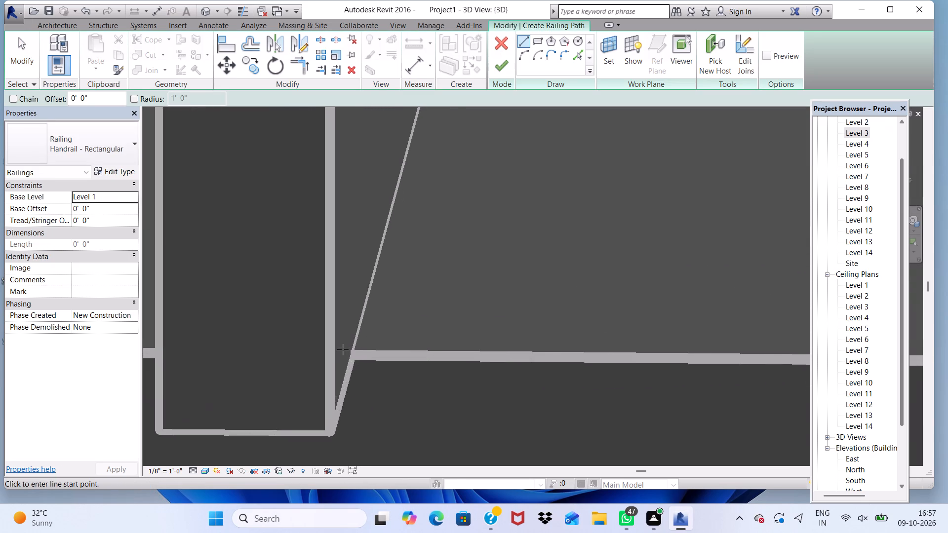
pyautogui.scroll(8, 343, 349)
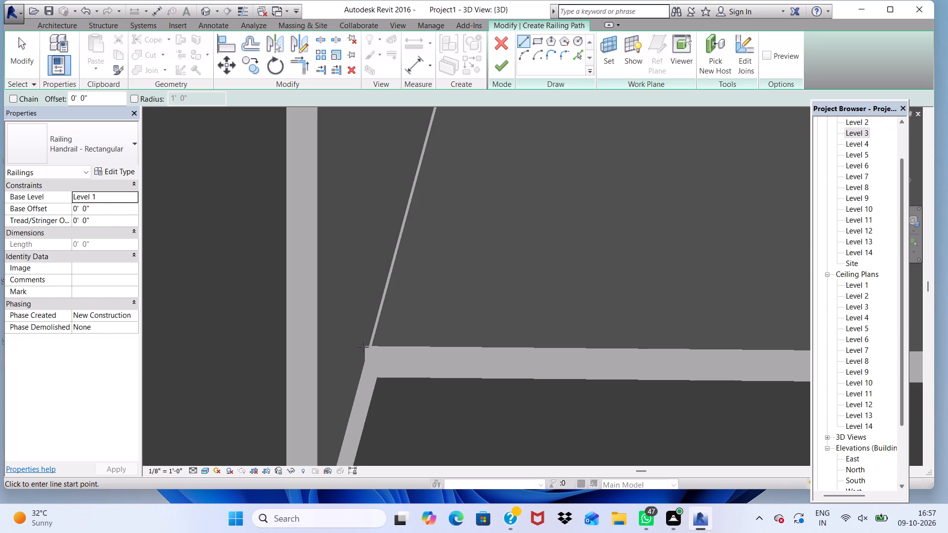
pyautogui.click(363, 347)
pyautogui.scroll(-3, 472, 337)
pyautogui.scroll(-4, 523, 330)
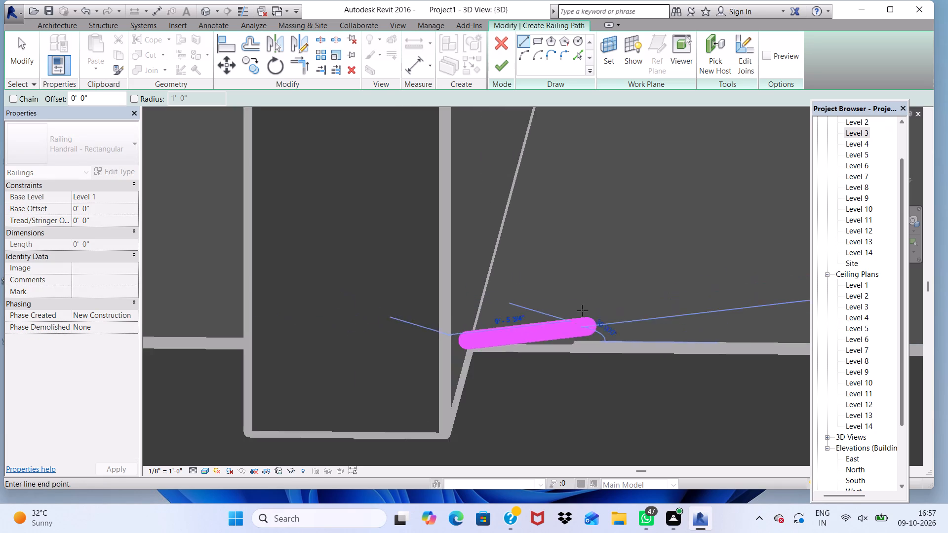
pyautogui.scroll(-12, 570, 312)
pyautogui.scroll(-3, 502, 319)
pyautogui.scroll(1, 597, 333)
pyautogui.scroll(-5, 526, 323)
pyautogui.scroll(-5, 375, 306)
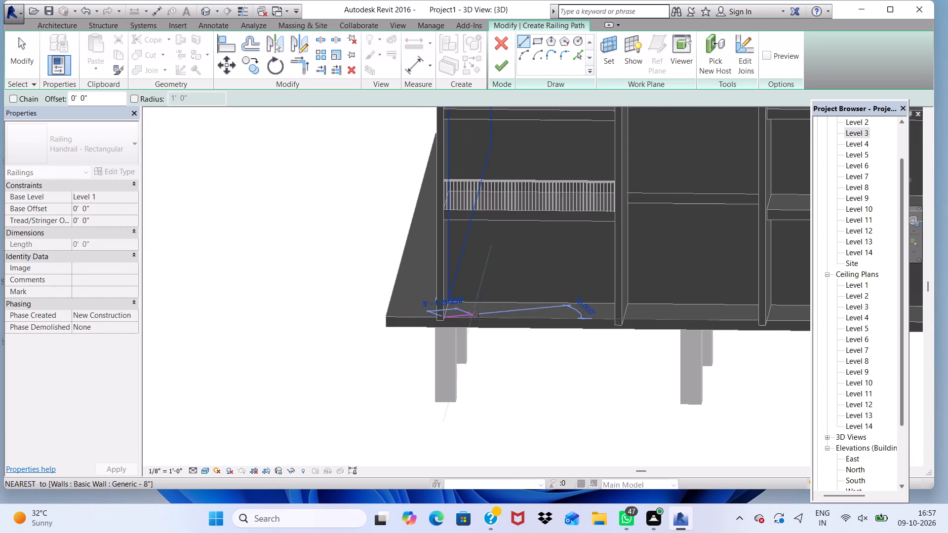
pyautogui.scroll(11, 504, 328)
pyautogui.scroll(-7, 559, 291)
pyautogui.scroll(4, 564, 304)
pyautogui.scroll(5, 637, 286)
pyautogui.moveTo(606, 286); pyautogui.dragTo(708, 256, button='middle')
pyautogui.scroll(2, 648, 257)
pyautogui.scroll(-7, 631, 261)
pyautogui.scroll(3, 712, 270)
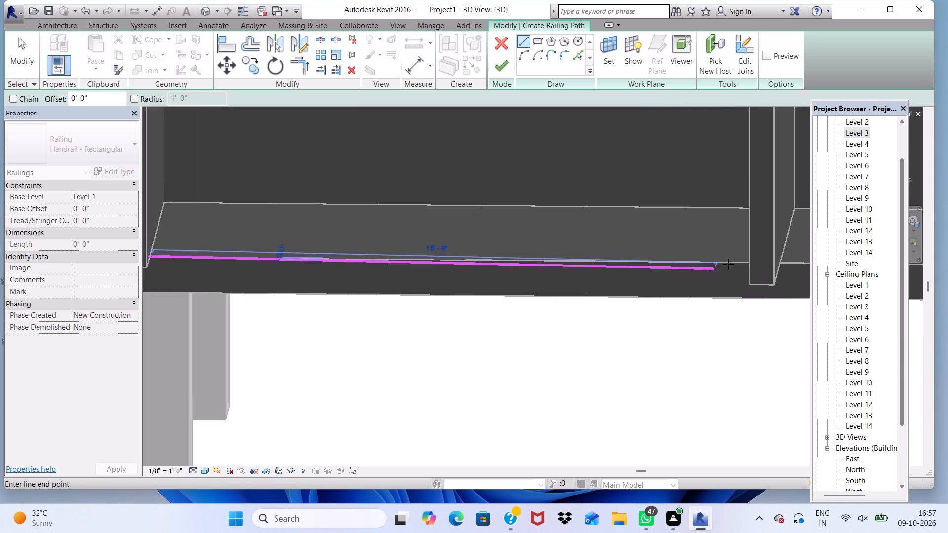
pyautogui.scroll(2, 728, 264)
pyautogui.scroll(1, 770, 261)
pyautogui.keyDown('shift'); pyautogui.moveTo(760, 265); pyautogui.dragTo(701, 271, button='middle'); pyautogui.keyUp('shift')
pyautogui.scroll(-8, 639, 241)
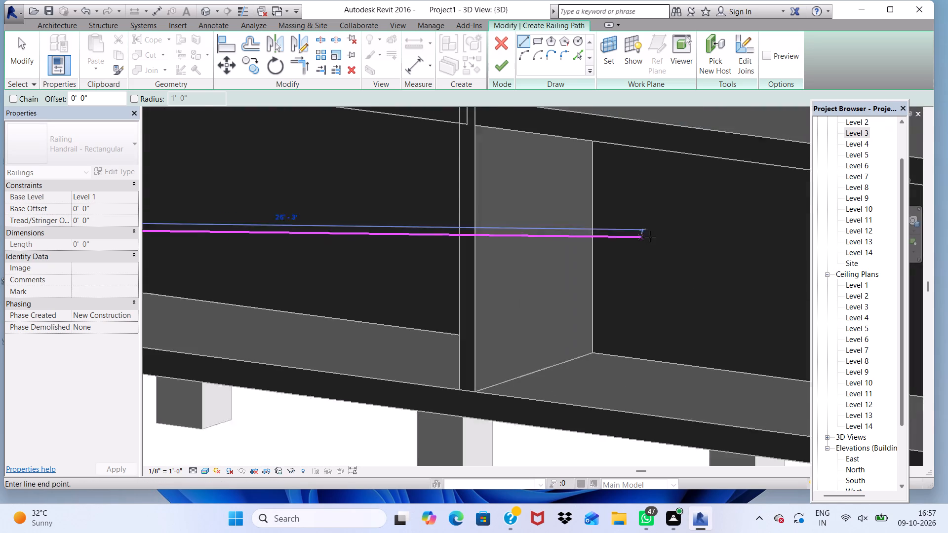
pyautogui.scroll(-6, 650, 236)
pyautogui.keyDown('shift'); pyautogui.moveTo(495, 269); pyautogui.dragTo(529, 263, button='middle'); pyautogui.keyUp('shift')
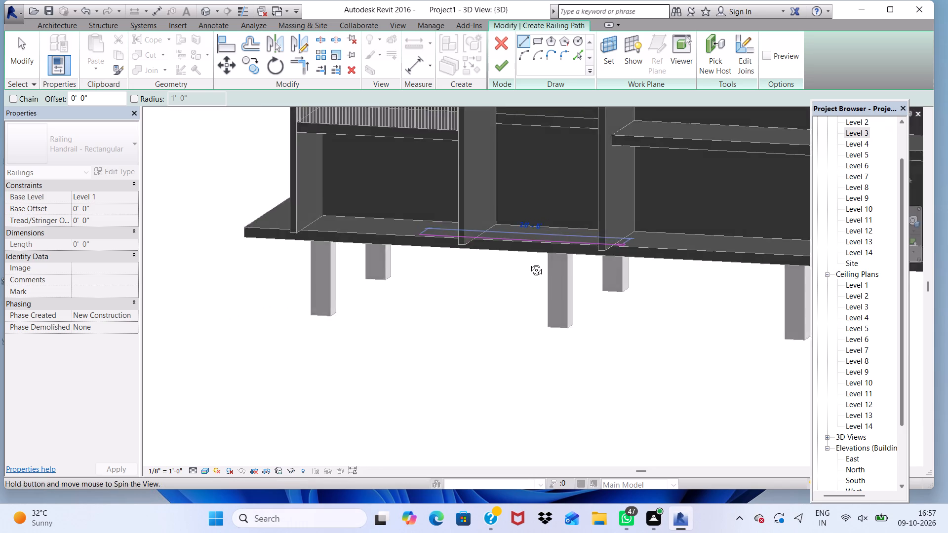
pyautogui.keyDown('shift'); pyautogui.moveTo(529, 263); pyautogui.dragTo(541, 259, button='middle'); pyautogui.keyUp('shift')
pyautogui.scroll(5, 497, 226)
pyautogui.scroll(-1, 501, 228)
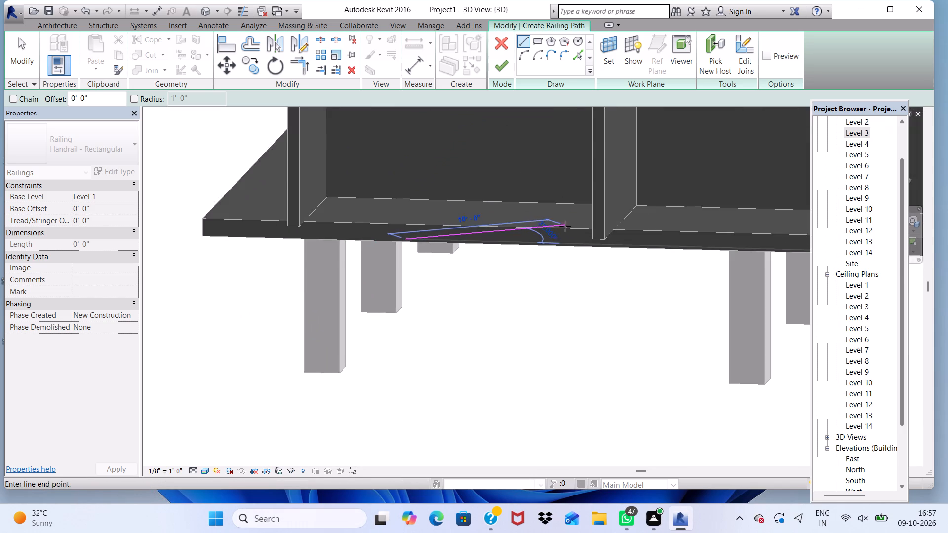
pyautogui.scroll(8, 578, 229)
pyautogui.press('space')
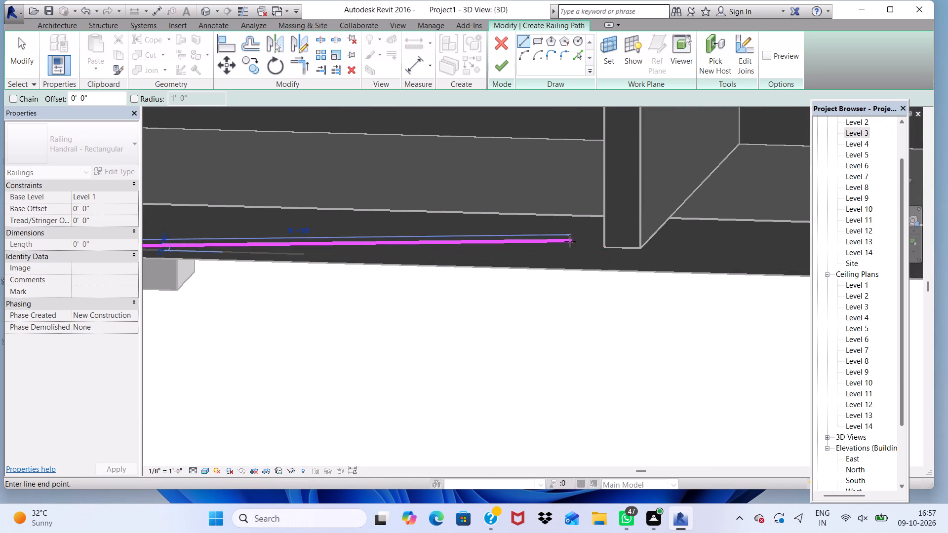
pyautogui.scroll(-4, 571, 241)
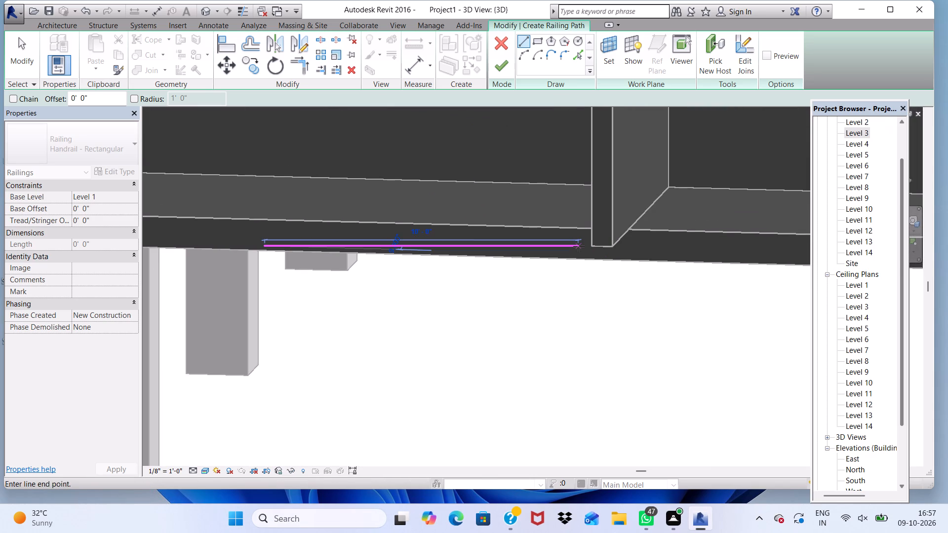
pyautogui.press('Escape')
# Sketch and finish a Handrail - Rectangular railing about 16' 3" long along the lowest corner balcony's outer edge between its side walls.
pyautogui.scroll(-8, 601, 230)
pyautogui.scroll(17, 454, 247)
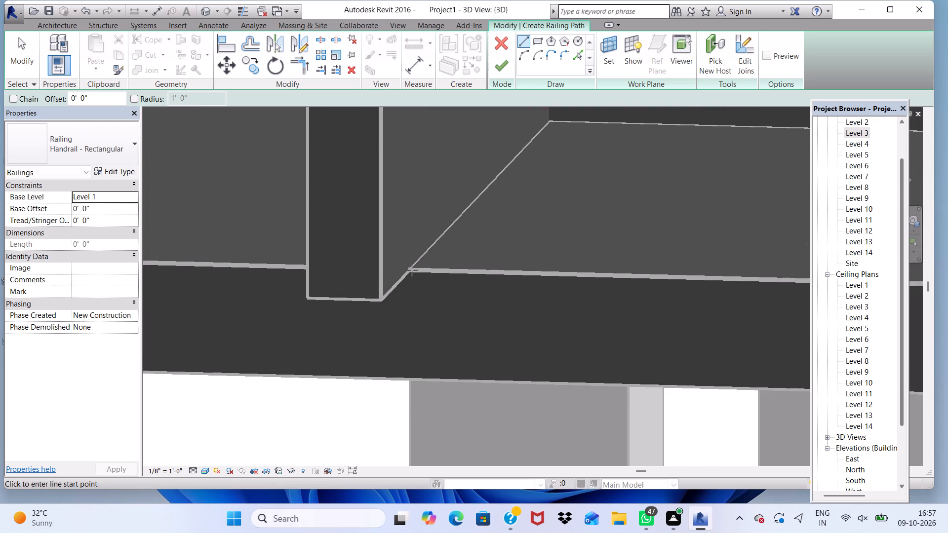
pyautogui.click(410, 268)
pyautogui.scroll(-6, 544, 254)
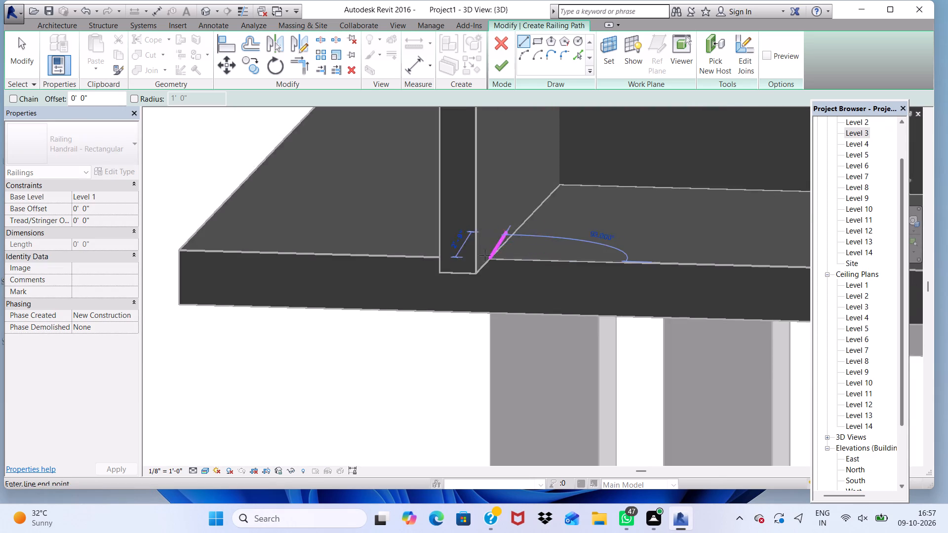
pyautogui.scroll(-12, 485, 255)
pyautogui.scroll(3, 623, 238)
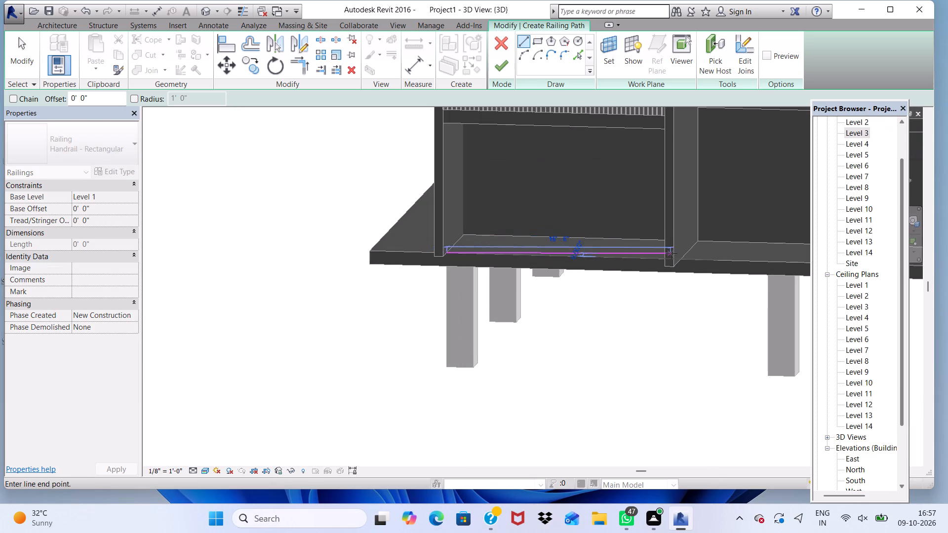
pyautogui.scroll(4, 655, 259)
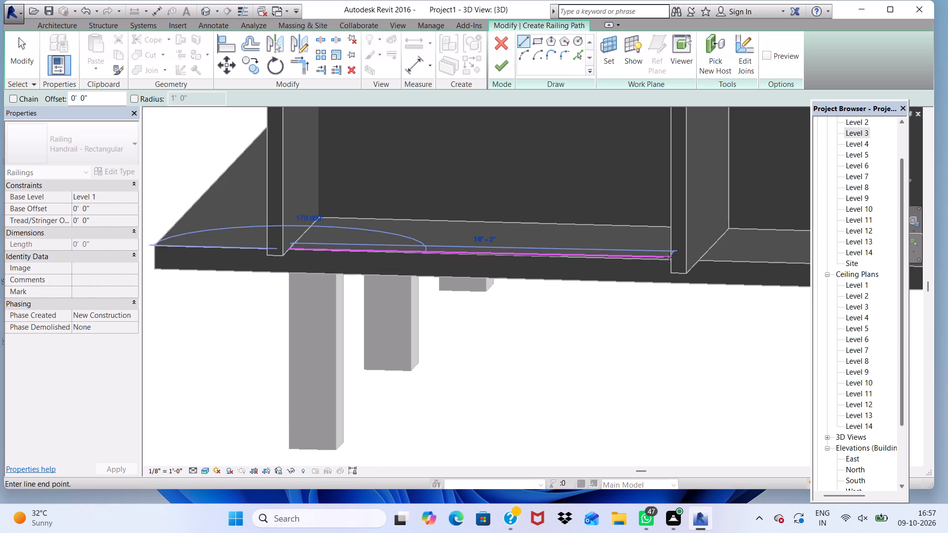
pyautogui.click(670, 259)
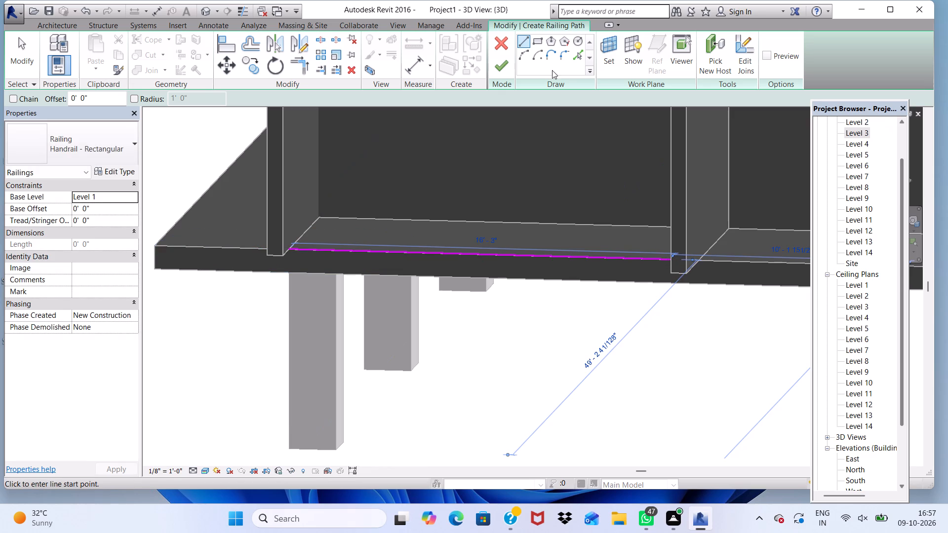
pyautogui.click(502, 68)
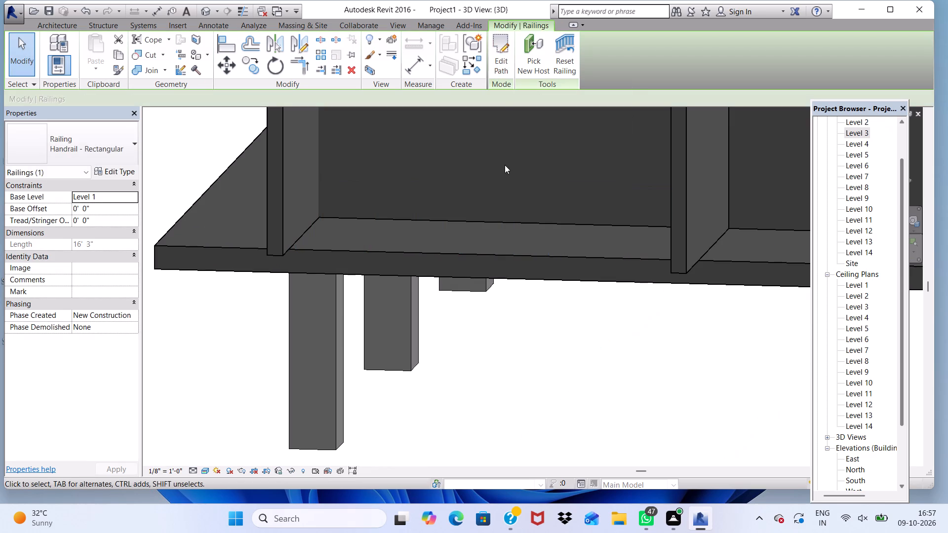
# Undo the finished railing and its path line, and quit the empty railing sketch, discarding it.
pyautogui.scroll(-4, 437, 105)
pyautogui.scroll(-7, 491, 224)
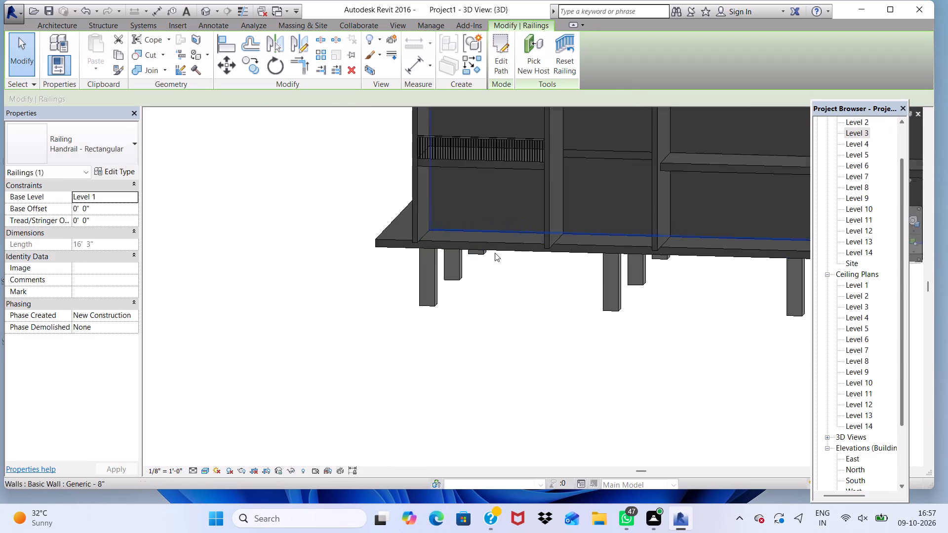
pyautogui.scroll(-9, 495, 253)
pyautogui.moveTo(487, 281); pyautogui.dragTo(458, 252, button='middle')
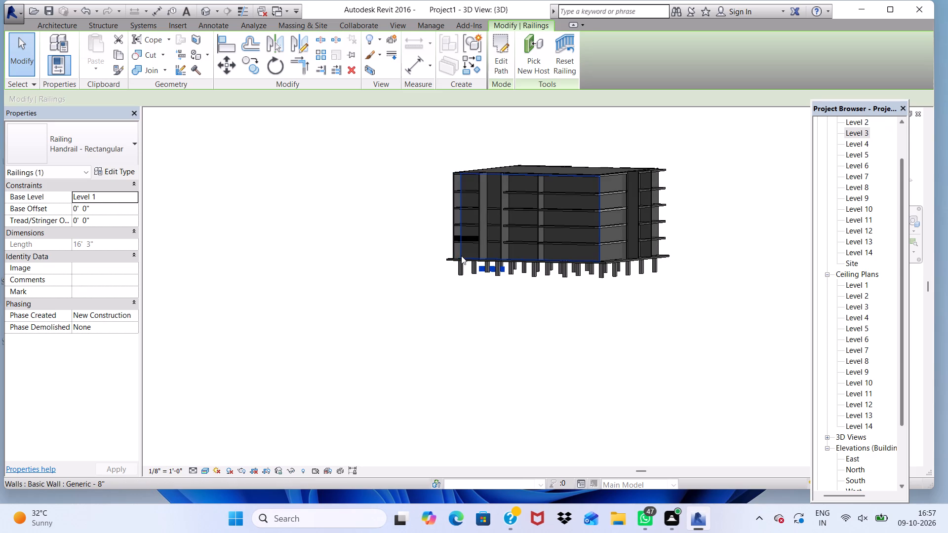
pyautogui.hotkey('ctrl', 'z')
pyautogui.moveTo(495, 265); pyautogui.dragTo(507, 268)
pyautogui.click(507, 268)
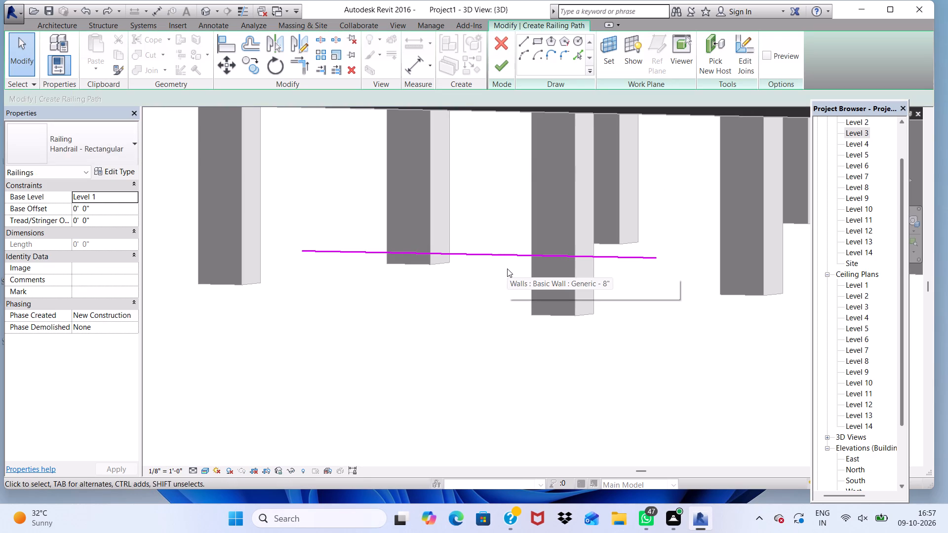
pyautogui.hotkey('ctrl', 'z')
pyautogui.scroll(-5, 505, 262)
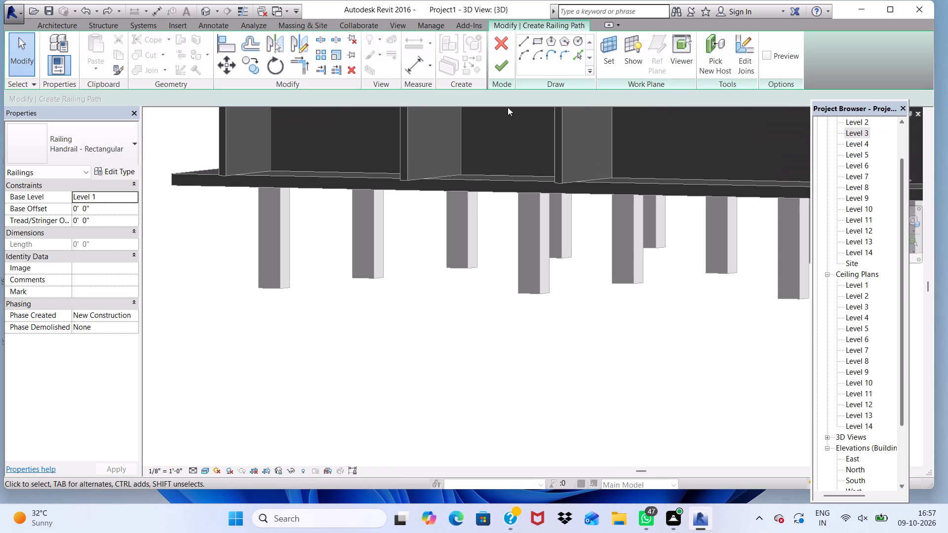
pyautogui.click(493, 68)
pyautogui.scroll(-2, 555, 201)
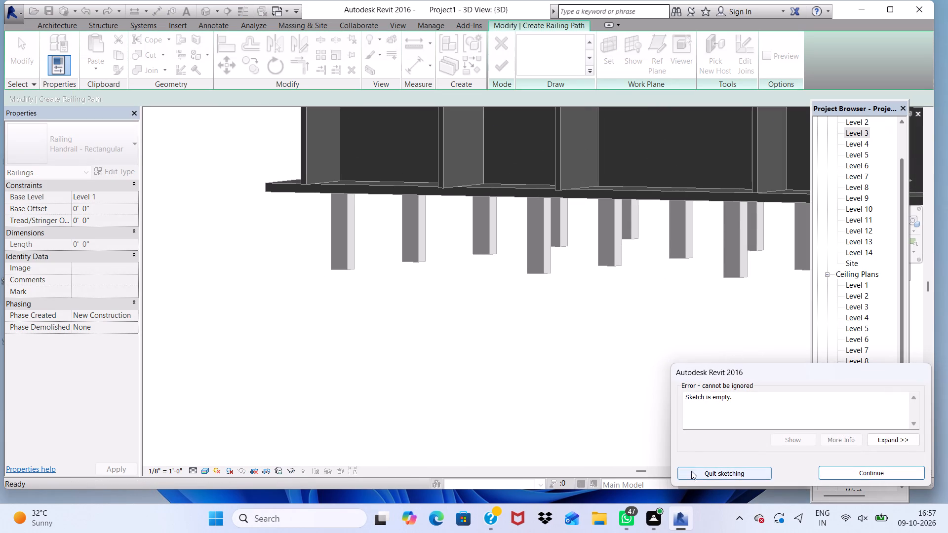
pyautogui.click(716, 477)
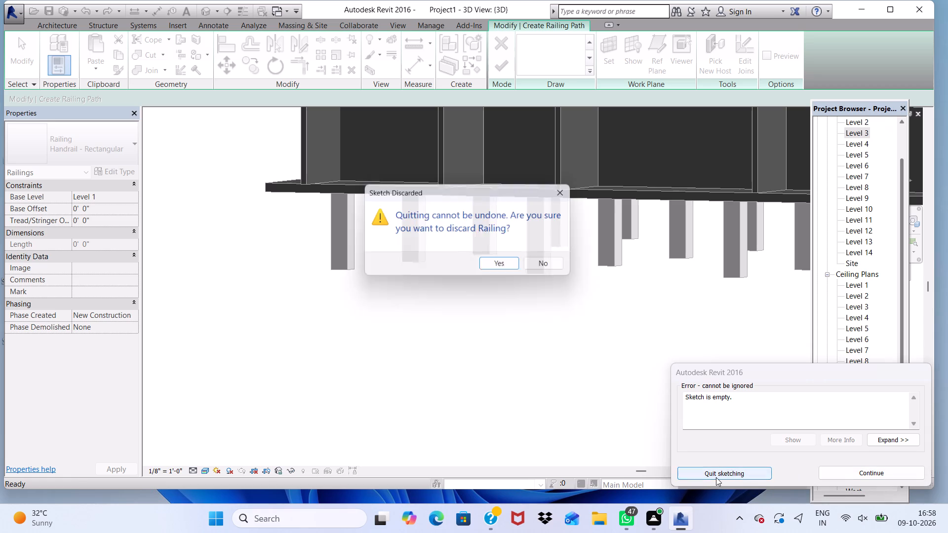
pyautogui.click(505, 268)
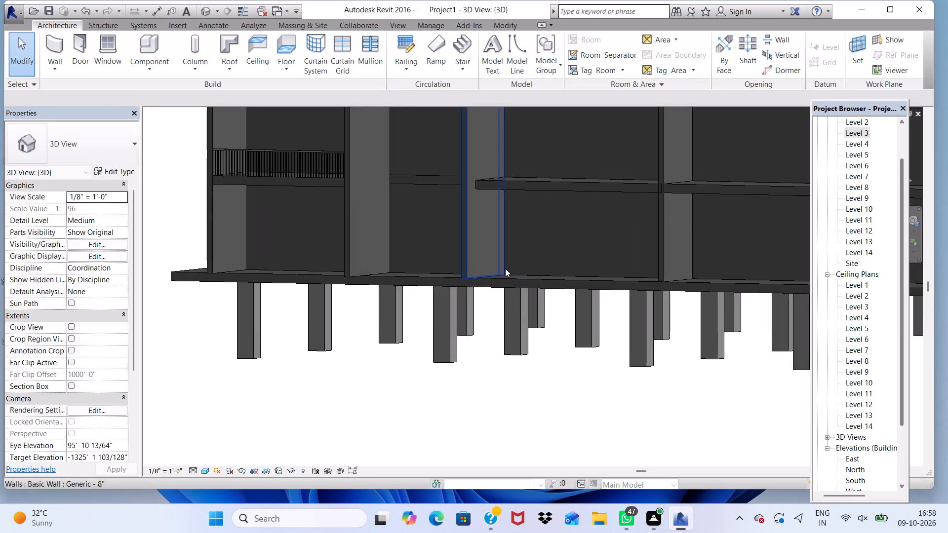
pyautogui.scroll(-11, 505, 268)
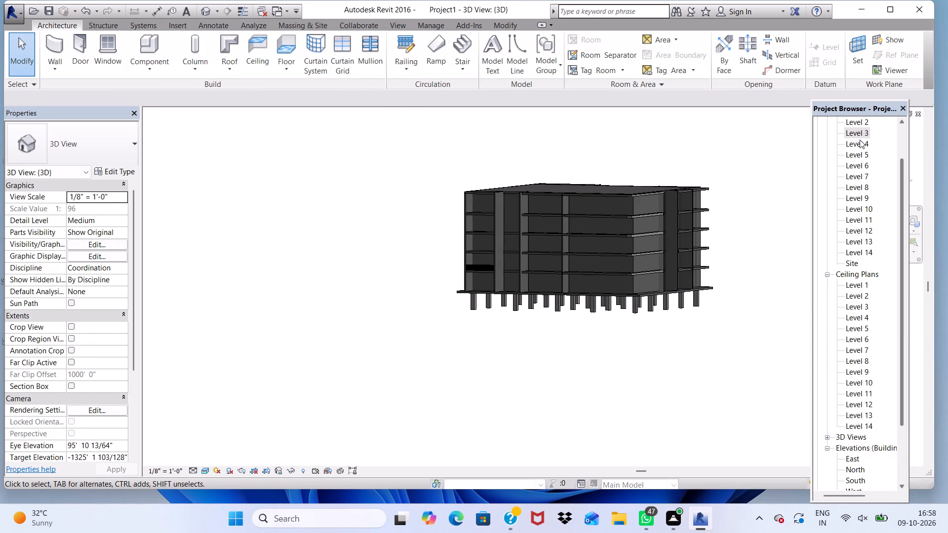
# On the Level 2 floor plan, sketch and finish a Handrail - Rectangular railing about 16' 10" long along the slab edge between the grid 1 corner balcony's side walls.
pyautogui.scroll(2, 862, 129)
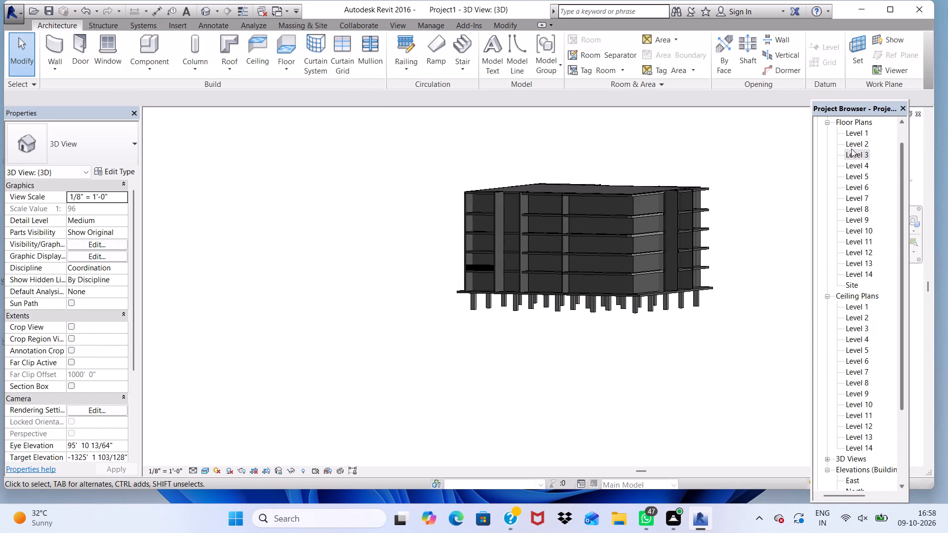
pyautogui.doubleClick(855, 146)
pyautogui.scroll(-6, 824, 187)
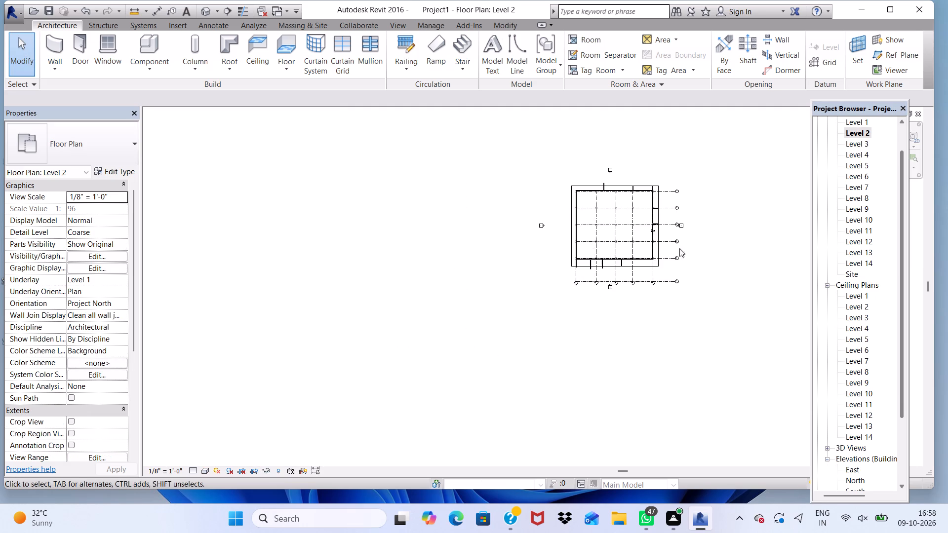
pyautogui.scroll(9, 612, 262)
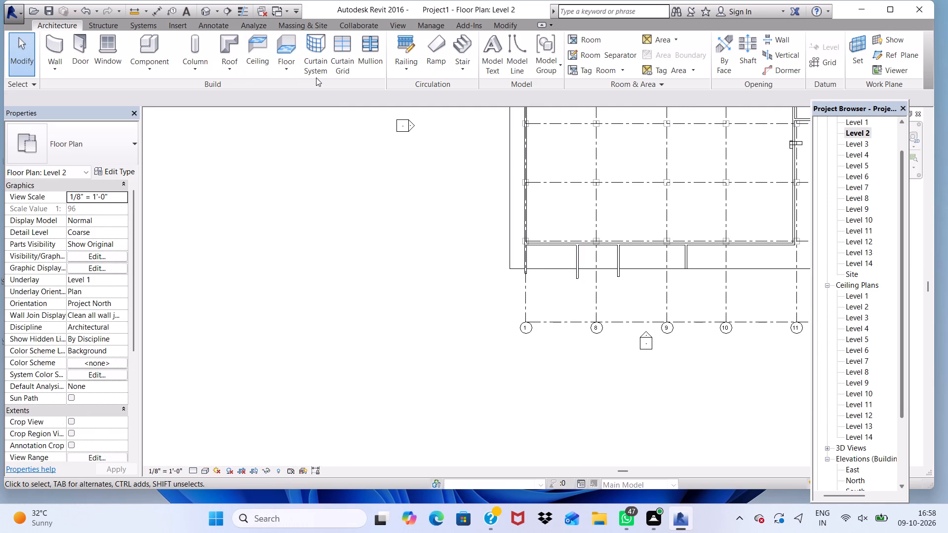
pyautogui.click(401, 51)
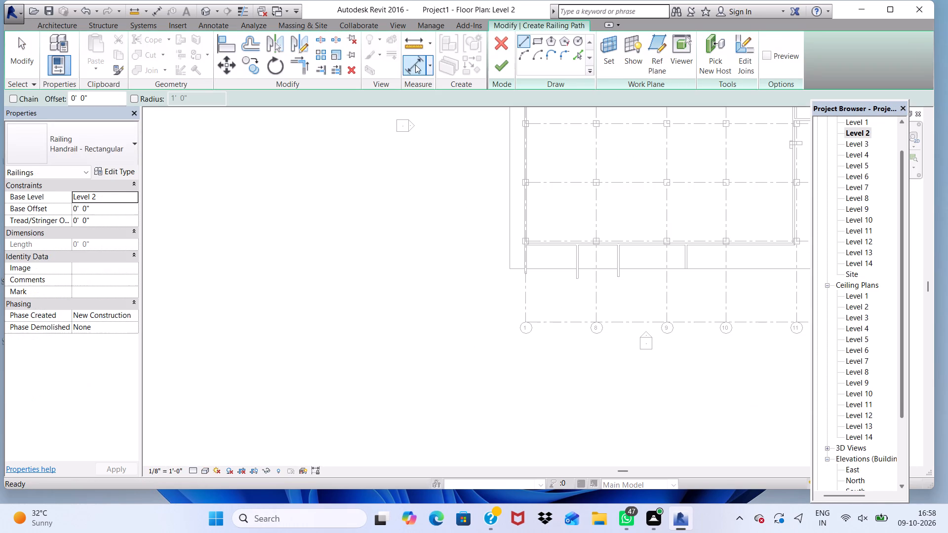
pyautogui.scroll(4, 500, 268)
pyautogui.scroll(6, 589, 257)
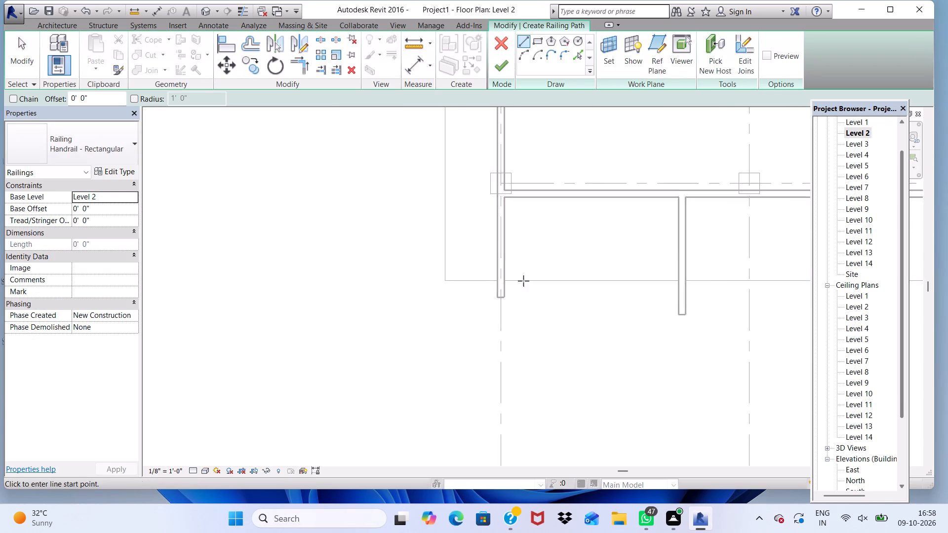
pyautogui.scroll(7, 523, 281)
pyautogui.click(498, 275)
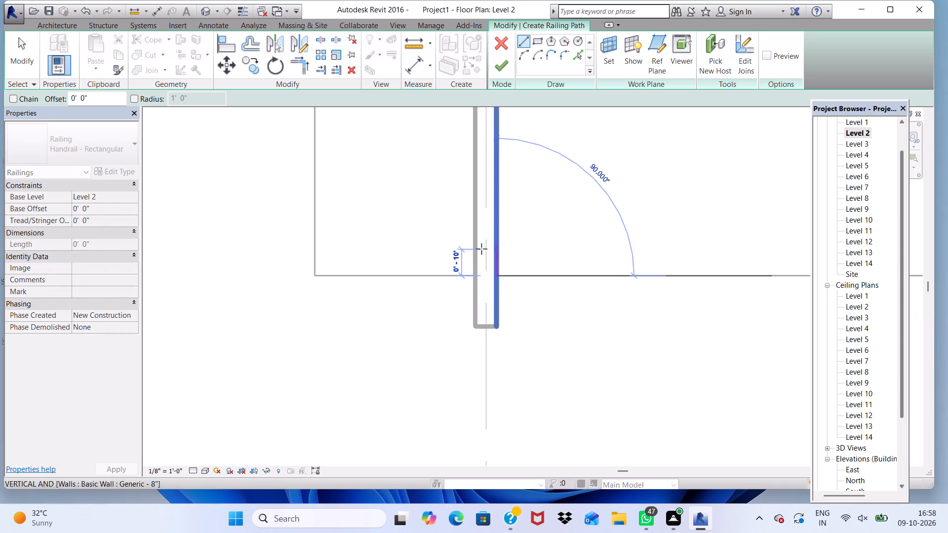
pyautogui.scroll(-8, 467, 250)
pyautogui.scroll(5, 639, 258)
pyautogui.scroll(3, 691, 261)
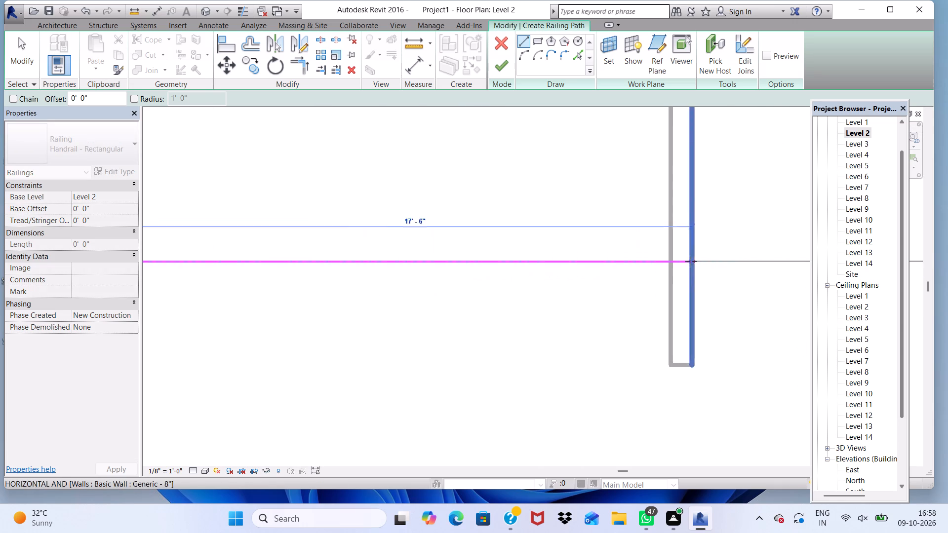
pyautogui.scroll(4, 667, 257)
pyautogui.click(677, 268)
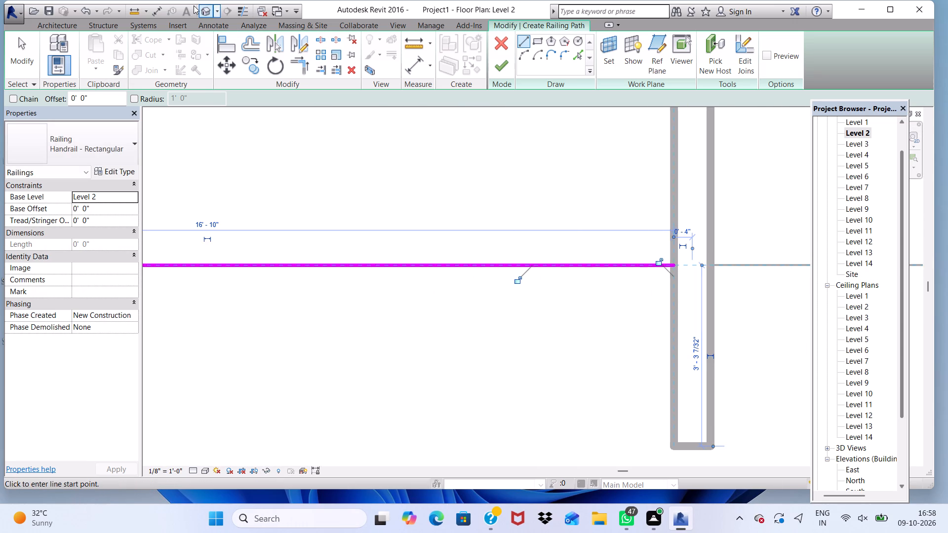
pyautogui.click(496, 68)
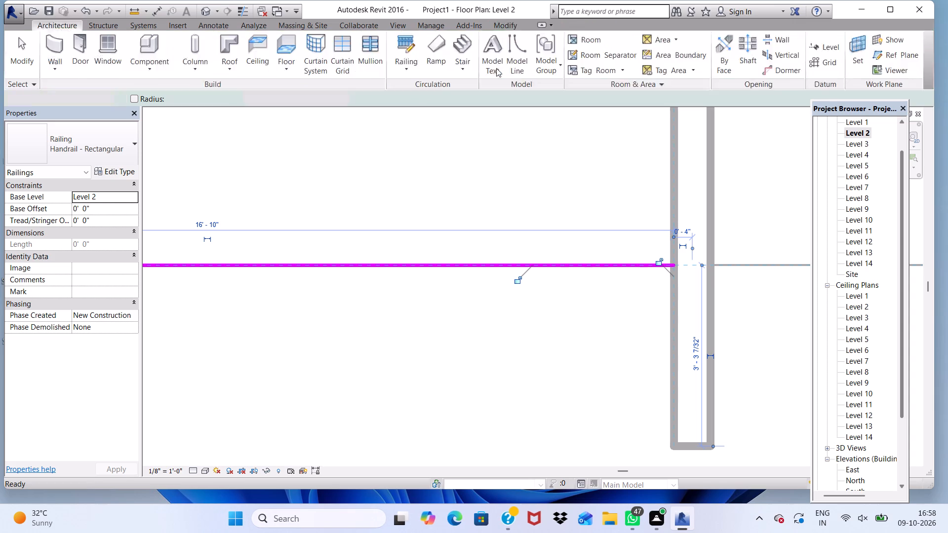
pyautogui.scroll(-3, 496, 110)
pyautogui.scroll(-6, 554, 135)
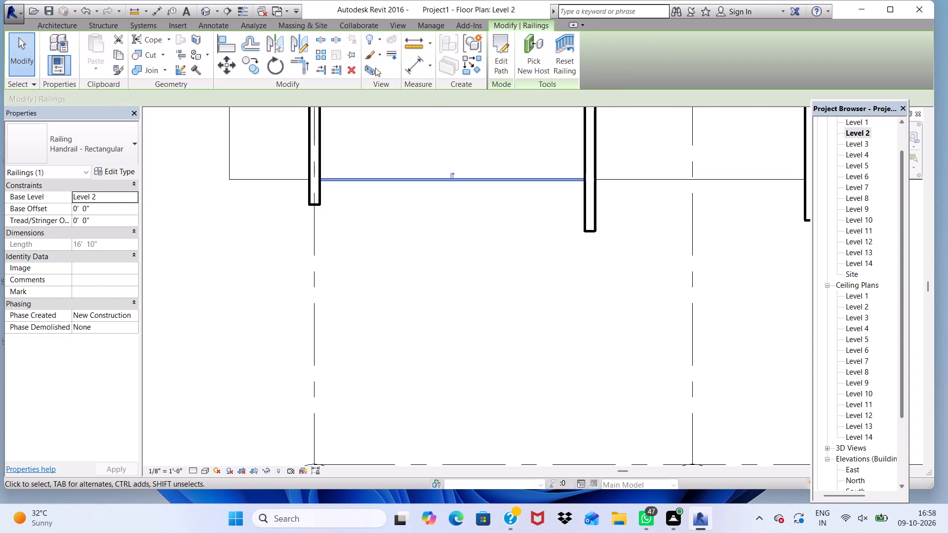
# Examine the lowest corner balcony's new railing and the balconies above it in the 3D view.
pyautogui.click(206, 13)
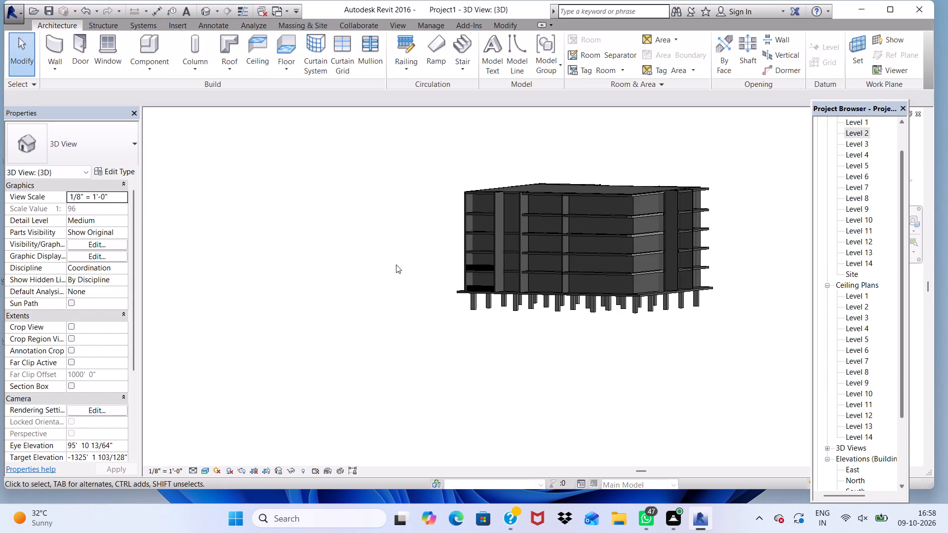
pyautogui.scroll(15, 452, 286)
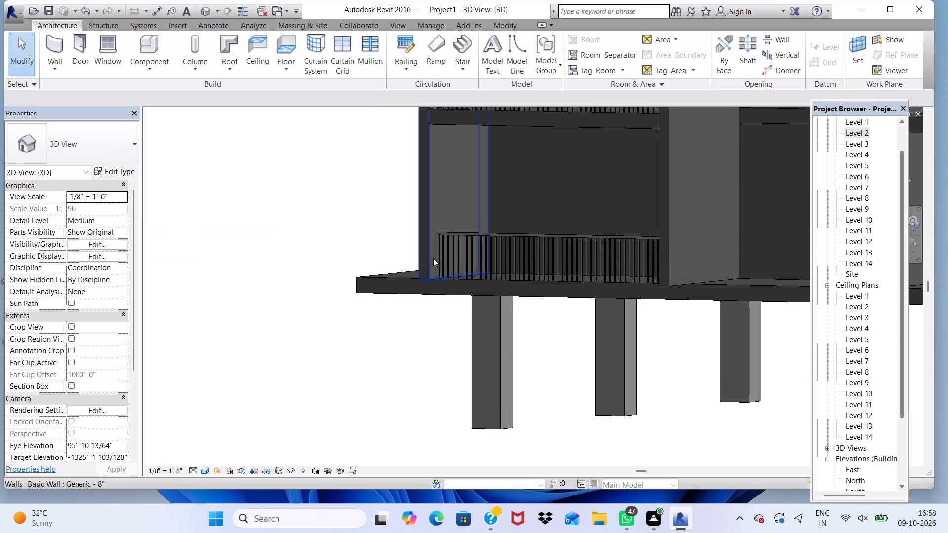
pyautogui.scroll(4, 442, 238)
pyautogui.scroll(-5, 433, 252)
pyautogui.scroll(-5, 400, 313)
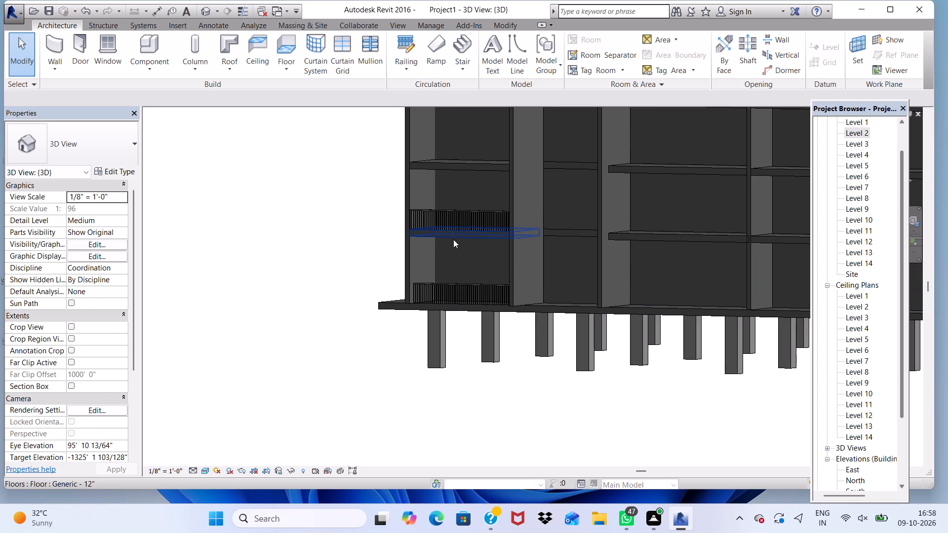
pyautogui.scroll(3, 453, 239)
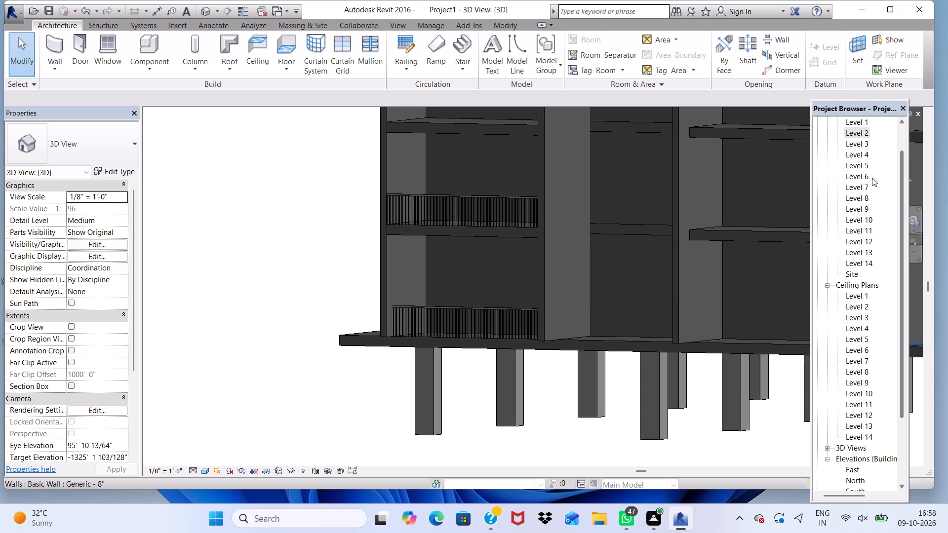
# On the Level 9 floor plan, add a Handrail - Rectangular railing about 16' 10" long along the grid 1 corner balcony's outer edge, and view it in 3D.
pyautogui.click(856, 212)
pyautogui.click(856, 212)
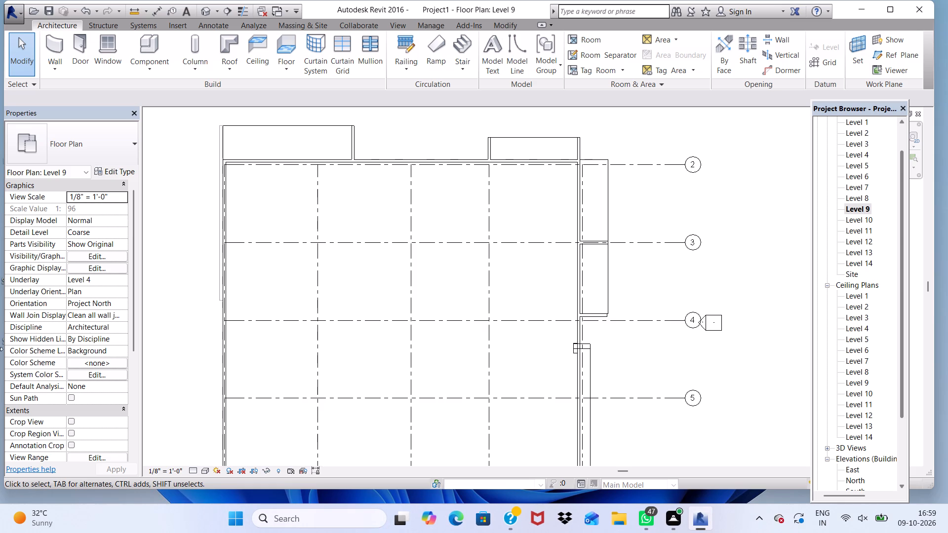
pyautogui.scroll(-4, 203, 329)
pyautogui.scroll(-3, 266, 390)
pyautogui.scroll(-4, 424, 404)
pyautogui.scroll(1, 448, 261)
pyautogui.scroll(-7, 494, 243)
pyautogui.scroll(15, 465, 345)
pyautogui.scroll(7, 401, 142)
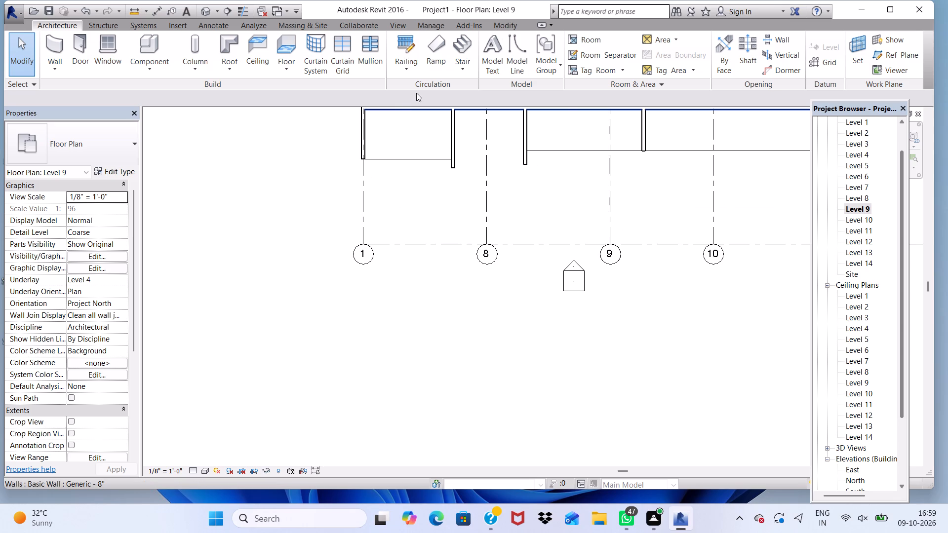
pyautogui.scroll(5, 420, 78)
pyautogui.scroll(-7, 399, 110)
pyautogui.scroll(8, 387, 107)
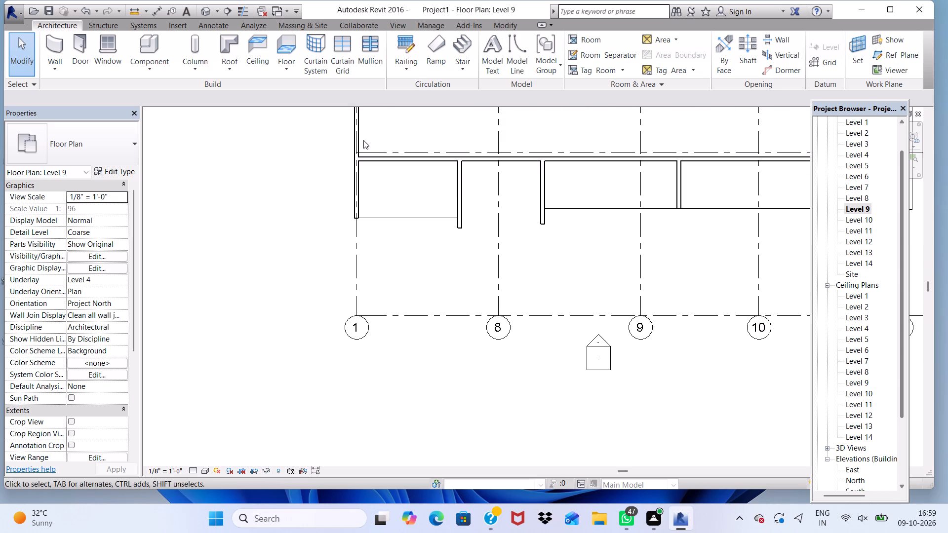
pyautogui.click(406, 43)
pyautogui.scroll(4, 393, 171)
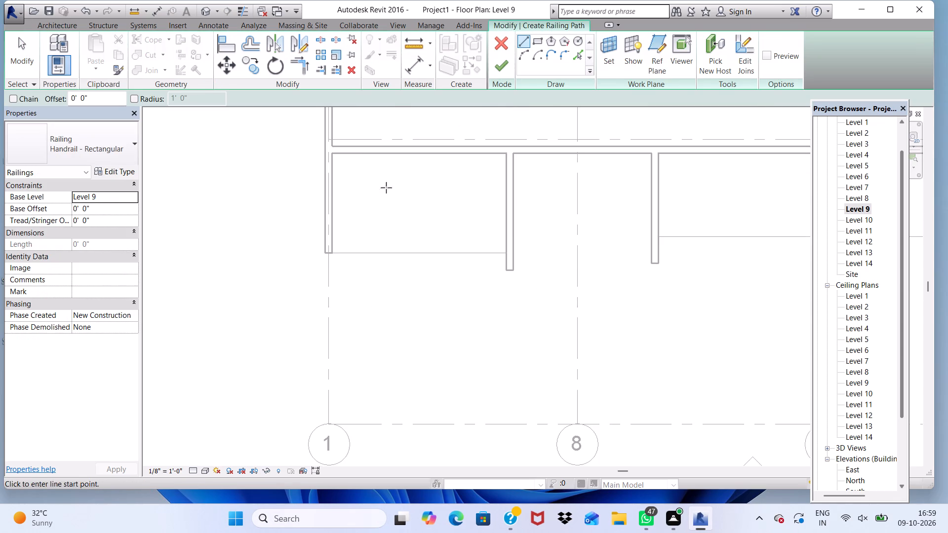
pyautogui.scroll(12, 333, 264)
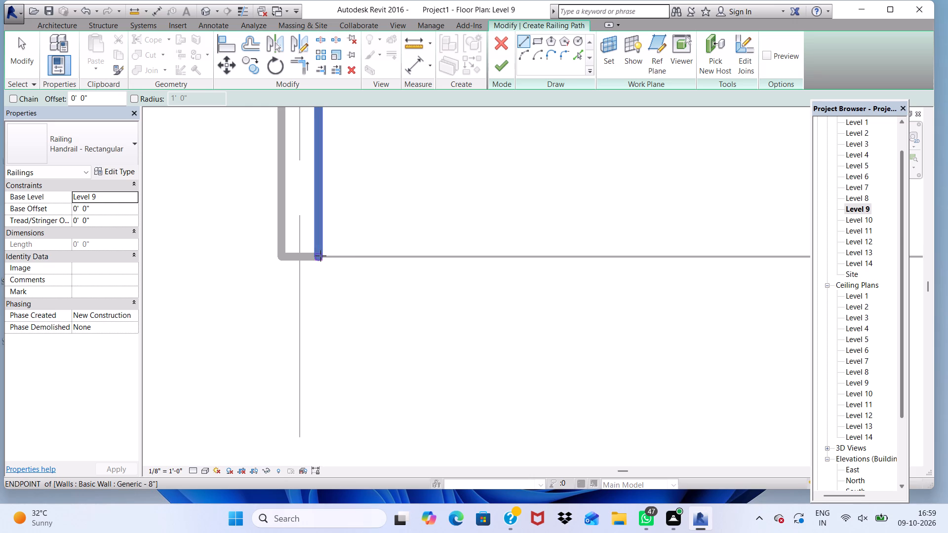
pyautogui.click(320, 256)
pyautogui.scroll(-9, 453, 246)
pyautogui.scroll(-4, 379, 249)
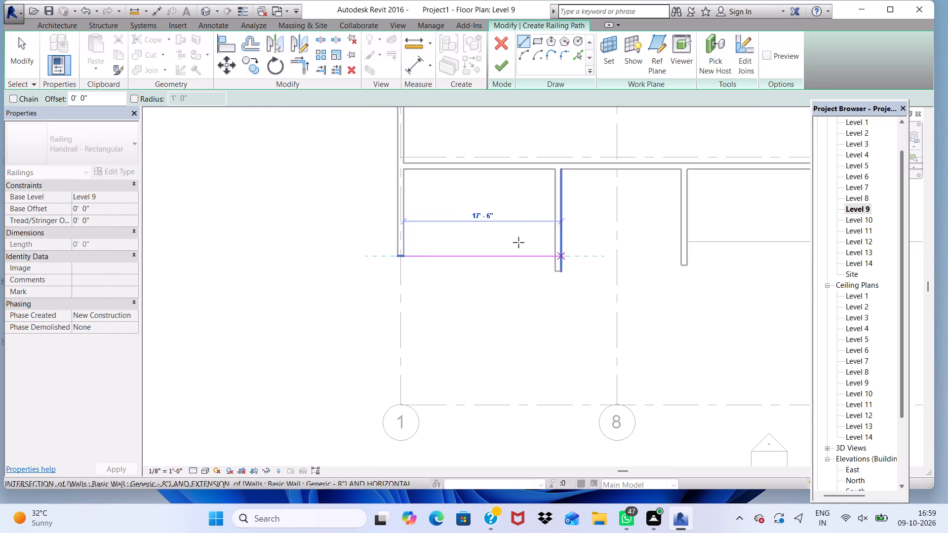
pyautogui.scroll(9, 508, 242)
pyautogui.scroll(2, 624, 272)
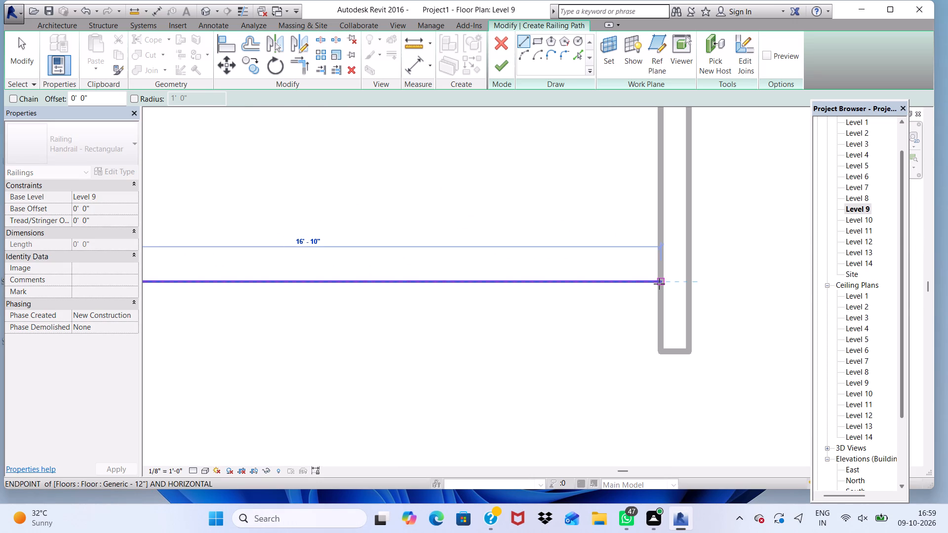
pyautogui.click(659, 283)
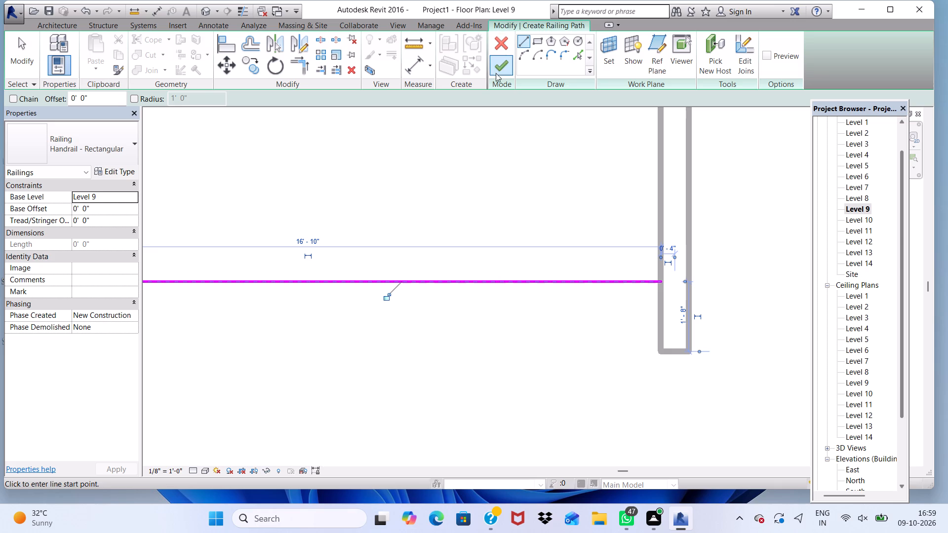
pyautogui.click(500, 69)
pyautogui.scroll(-14, 479, 166)
pyautogui.scroll(1, 514, 214)
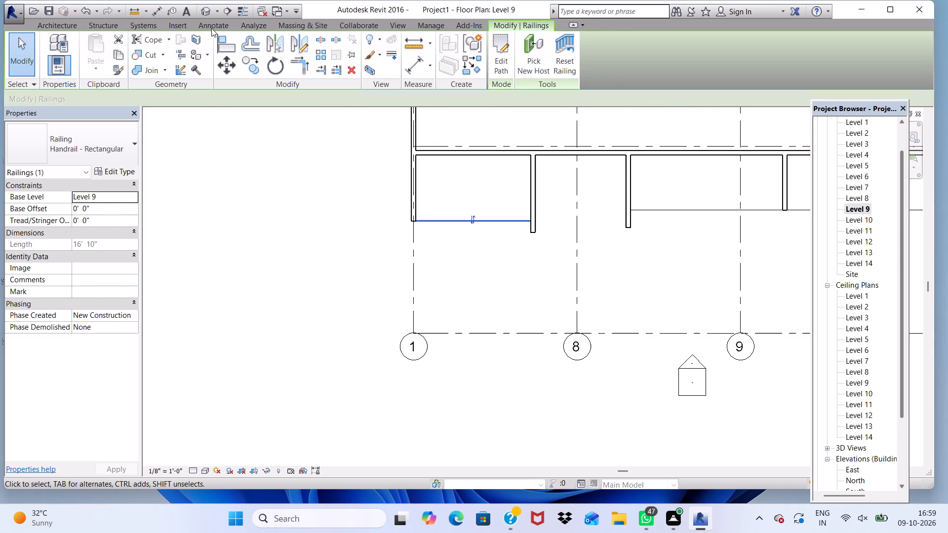
pyautogui.click(207, 13)
pyautogui.scroll(-7, 457, 227)
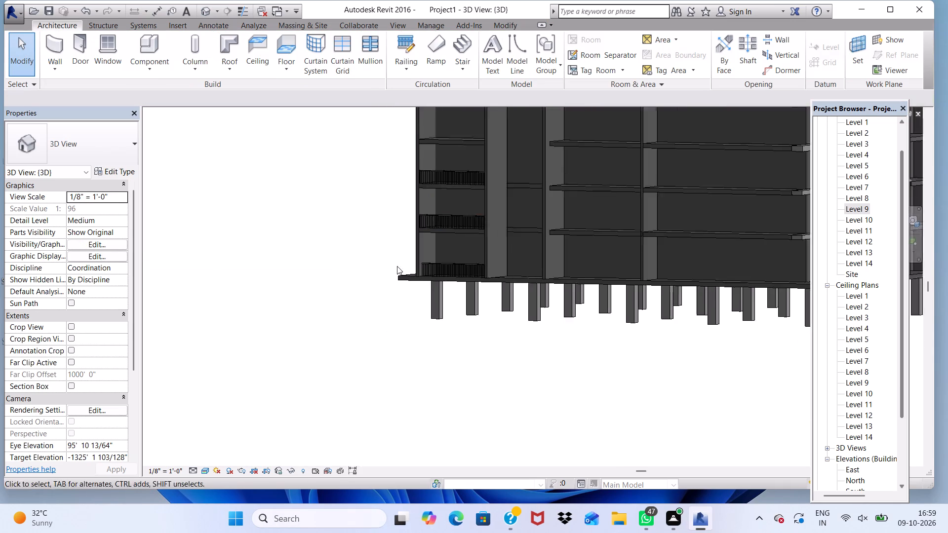
pyautogui.scroll(-2, 397, 266)
# On the Level 10 floor plan, add a Handrail - Rectangular railing about 16' 10" long along the grid 1 corner balcony's outer edge, and view it in 3D.
pyautogui.doubleClick(855, 221)
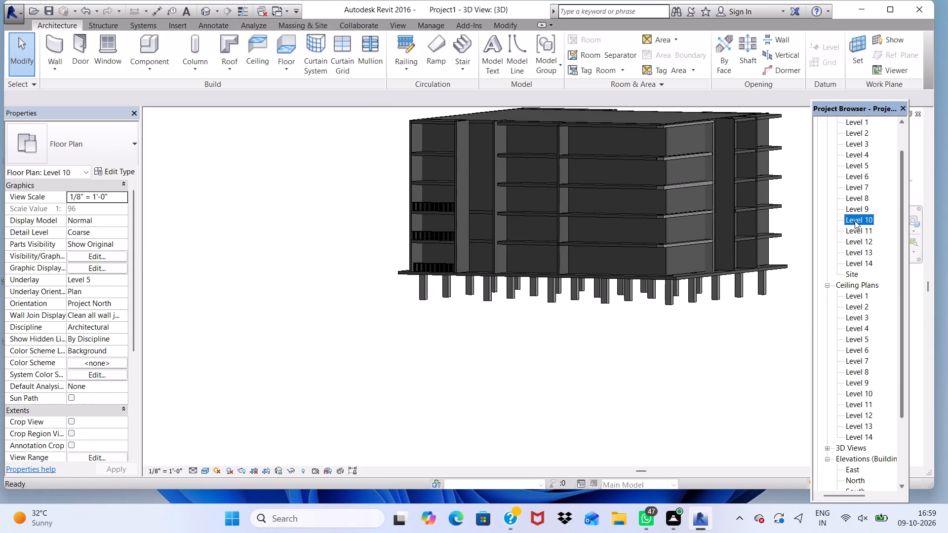
pyautogui.scroll(-4, 608, 241)
pyautogui.scroll(9, 525, 268)
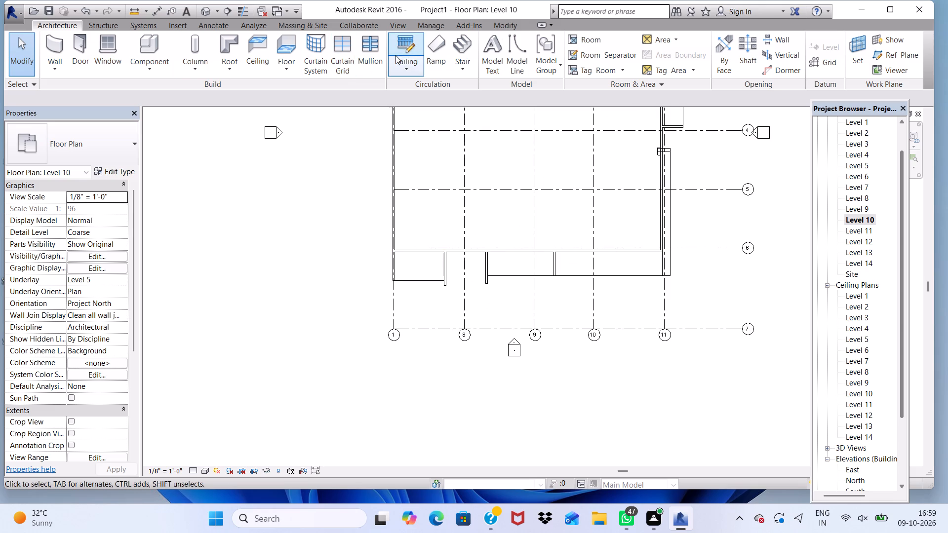
pyautogui.click(406, 43)
pyautogui.scroll(5, 419, 289)
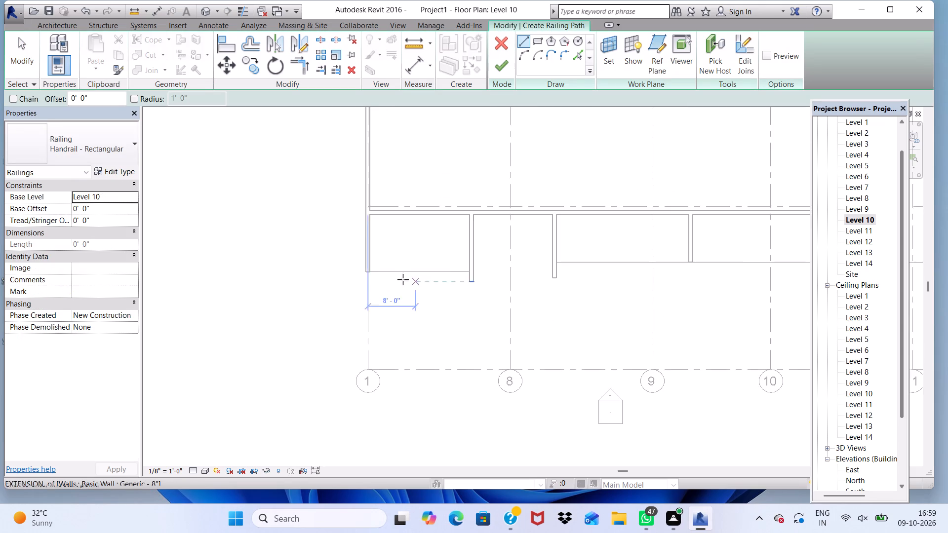
pyautogui.scroll(10, 355, 264)
pyautogui.scroll(10, 394, 278)
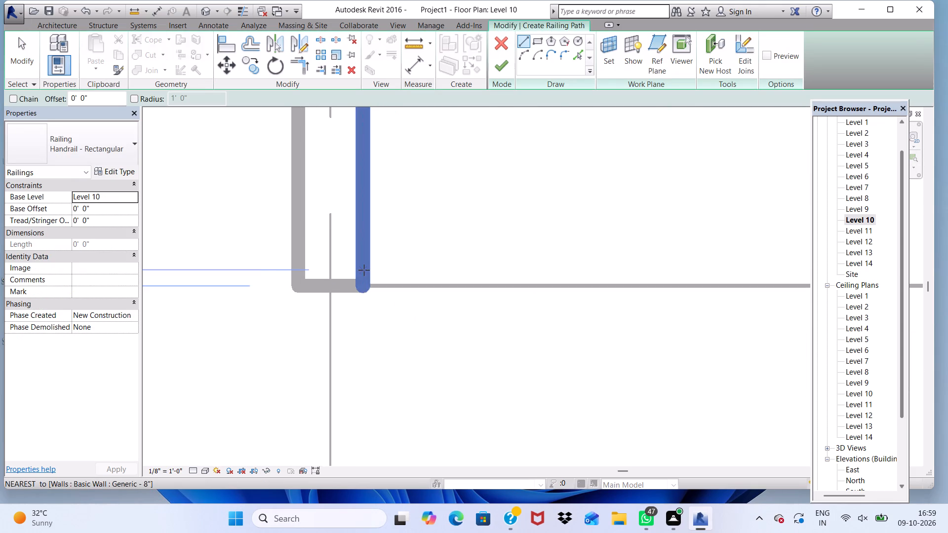
pyautogui.scroll(3, 375, 298)
pyautogui.scroll(-1, 359, 277)
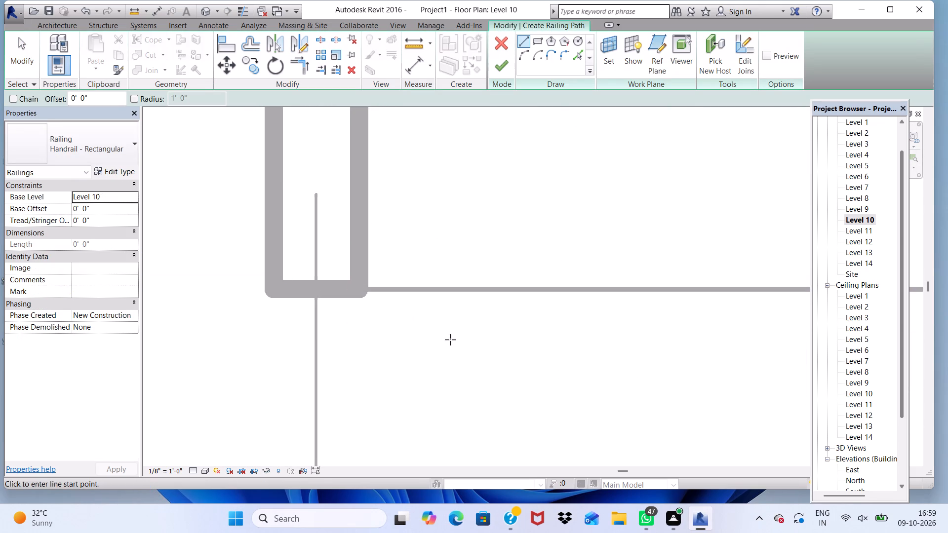
pyautogui.click(361, 287)
pyautogui.scroll(-4, 453, 276)
pyautogui.scroll(-4, 315, 268)
pyautogui.scroll(-3, 267, 266)
pyautogui.scroll(-4, 357, 247)
pyautogui.scroll(8, 612, 265)
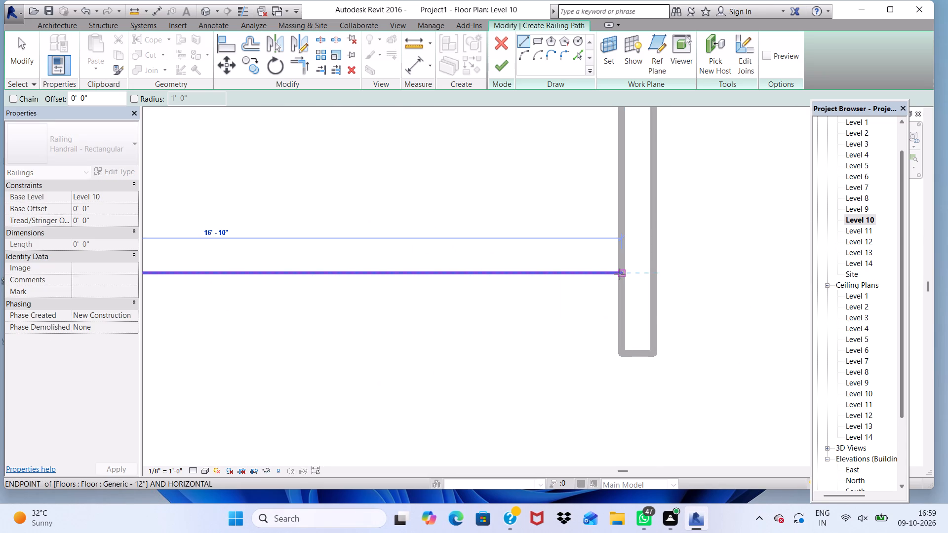
pyautogui.click(620, 274)
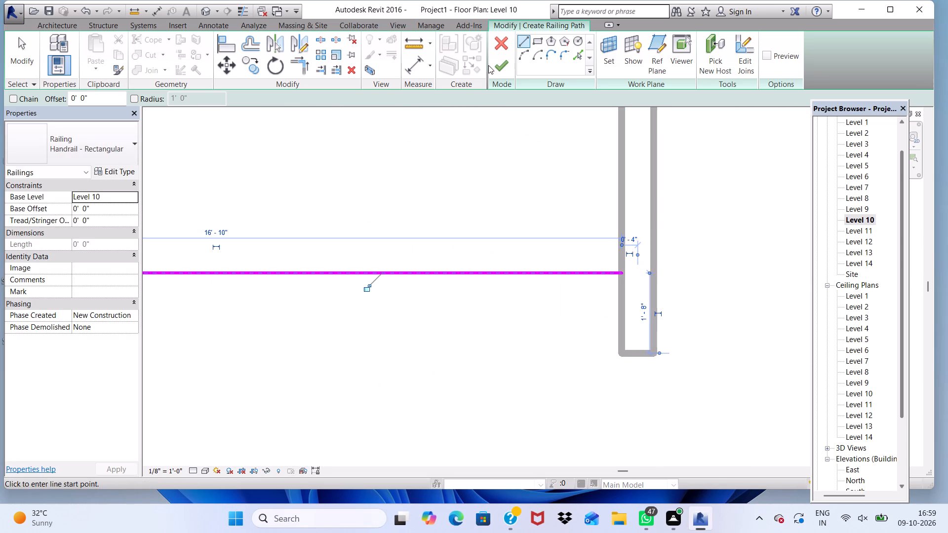
pyautogui.click(498, 63)
pyautogui.scroll(-20, 502, 133)
pyautogui.scroll(-1, 502, 133)
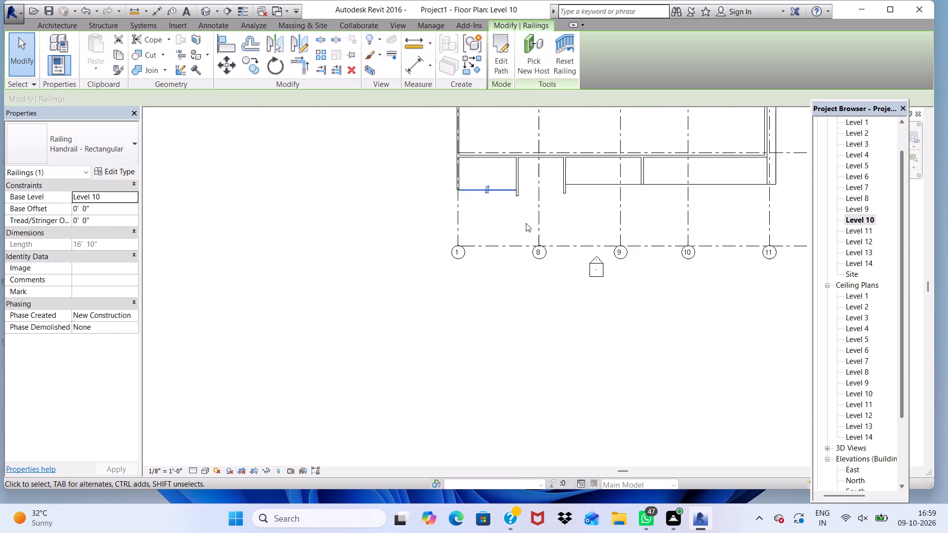
pyautogui.scroll(-1, 526, 223)
pyautogui.scroll(6, 525, 215)
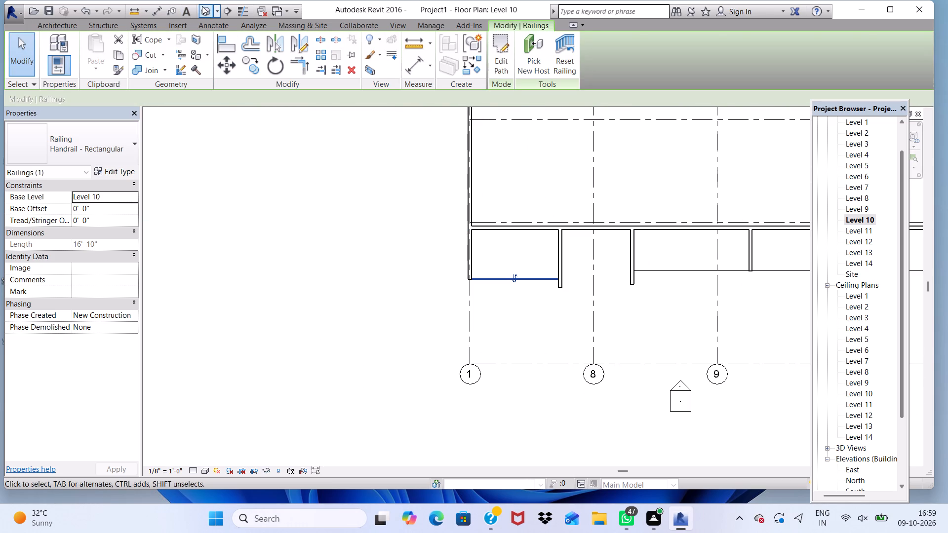
pyautogui.click(202, 6)
pyautogui.scroll(4, 416, 135)
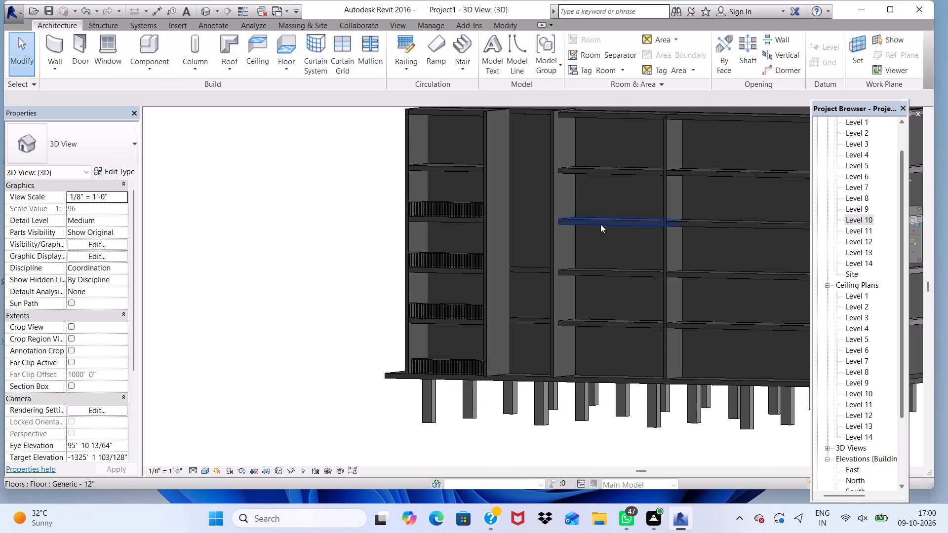
# On the Level 11 floor plan, add a Handrail - Rectangular railing about 16' 9 1/2" long along the grid 1 corner balcony's outer edge.
pyautogui.doubleClick(860, 229)
pyautogui.scroll(-11, 494, 281)
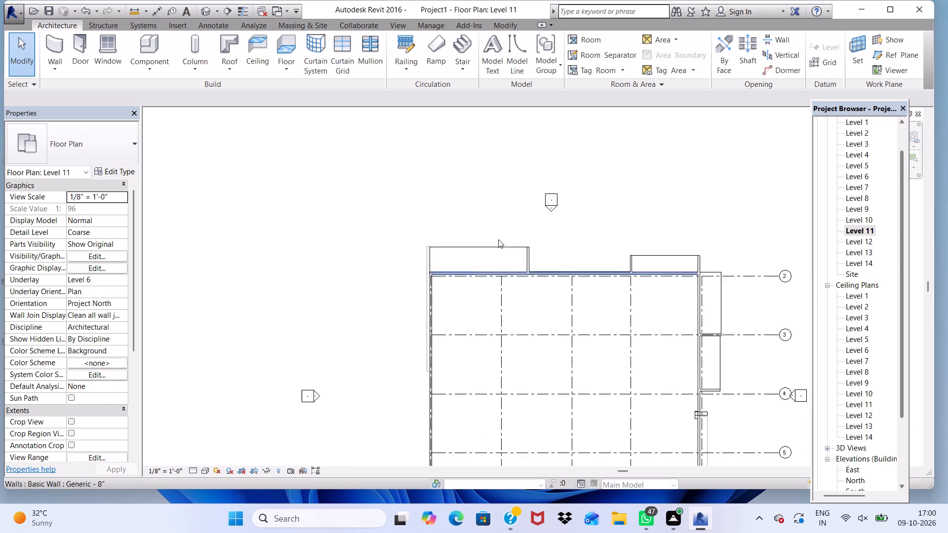
pyautogui.scroll(-7, 498, 239)
pyautogui.scroll(5, 463, 422)
pyautogui.scroll(3, 586, 360)
pyautogui.scroll(2, 559, 303)
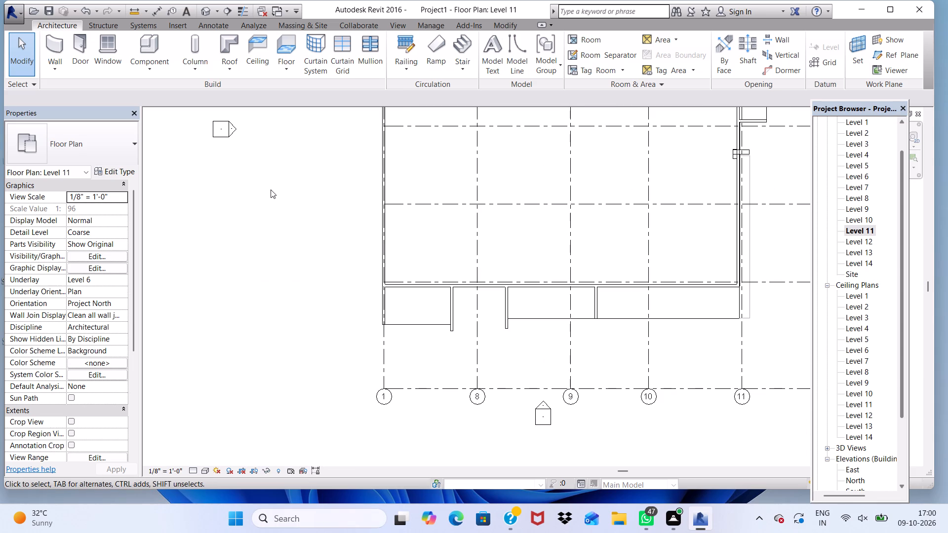
pyautogui.click(399, 34)
pyautogui.scroll(8, 402, 314)
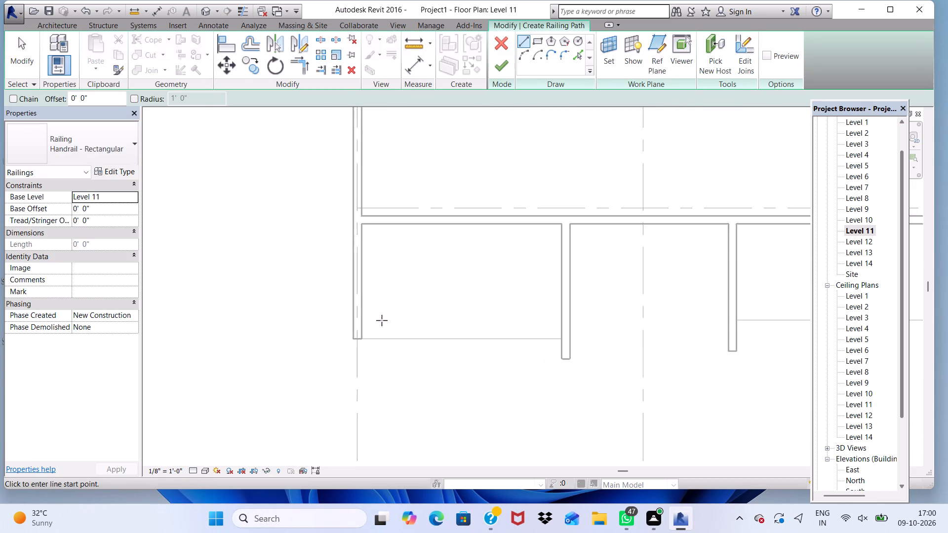
pyautogui.scroll(10, 382, 320)
pyautogui.scroll(-4, 337, 350)
pyautogui.scroll(15, 347, 381)
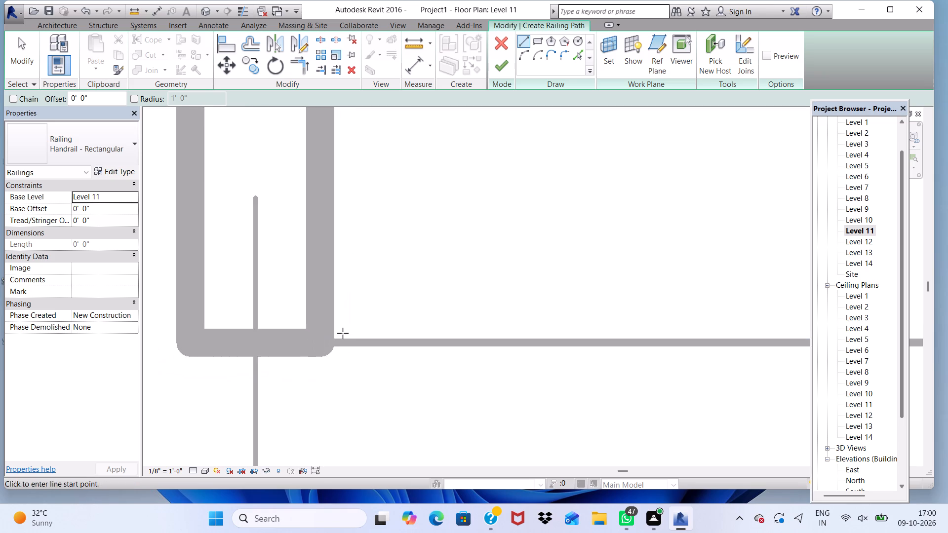
pyautogui.scroll(3, 343, 333)
pyautogui.click(316, 348)
pyautogui.scroll(-4, 468, 349)
pyautogui.scroll(-14, 335, 328)
pyautogui.scroll(-4, 646, 345)
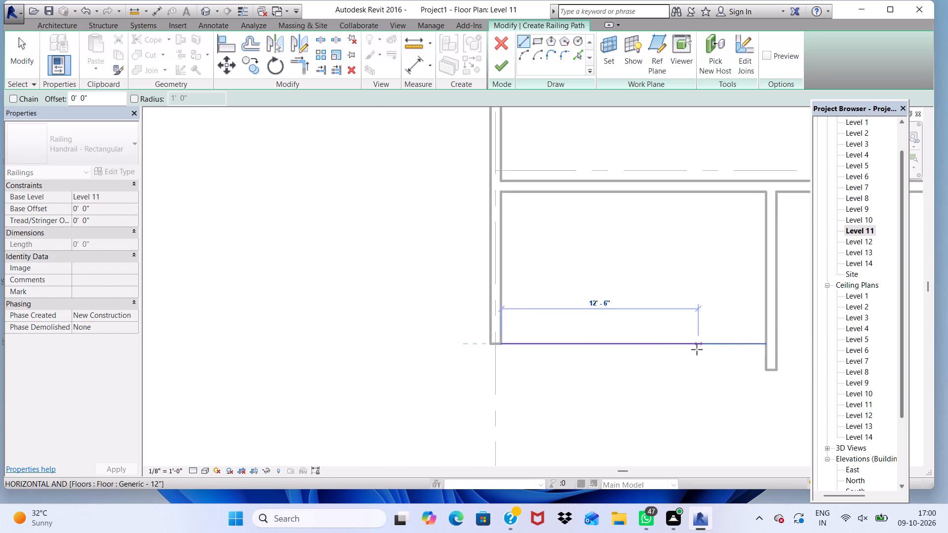
pyautogui.scroll(-2, 697, 349)
pyautogui.scroll(5, 723, 356)
pyautogui.scroll(7, 775, 329)
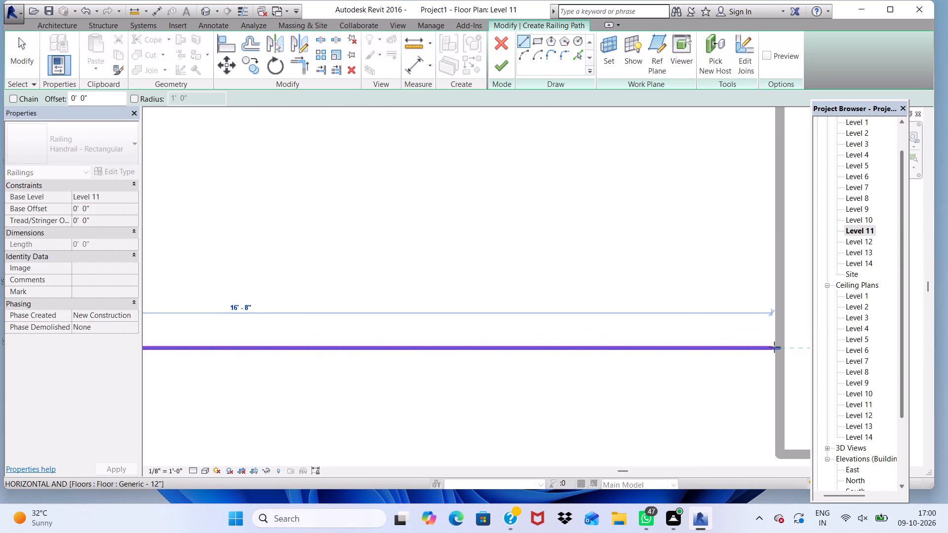
pyautogui.click(776, 347)
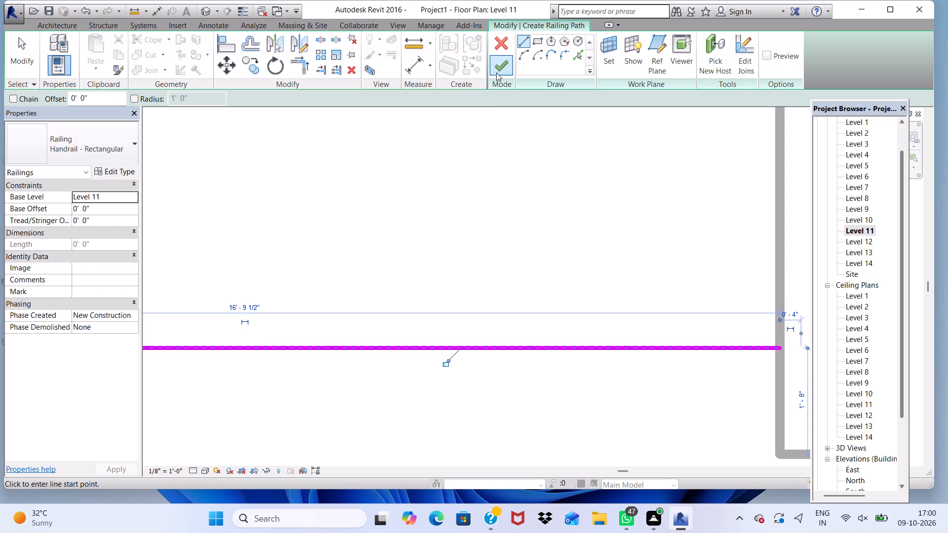
pyautogui.click(497, 71)
pyautogui.scroll(-17, 492, 192)
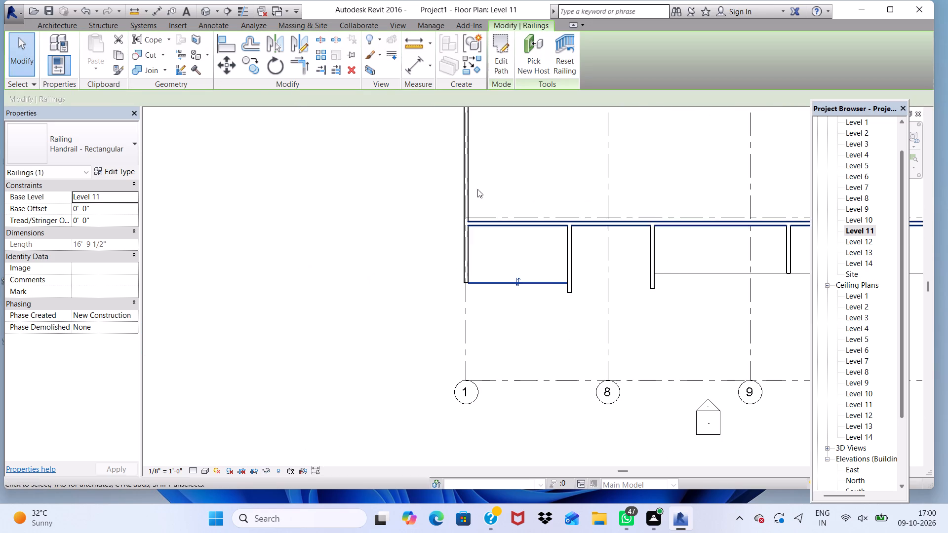
# Examine the corner balcony railings and the neighbouring balconies up to the roof in the 3D view.
pyautogui.click(205, 12)
pyautogui.scroll(3, 612, 201)
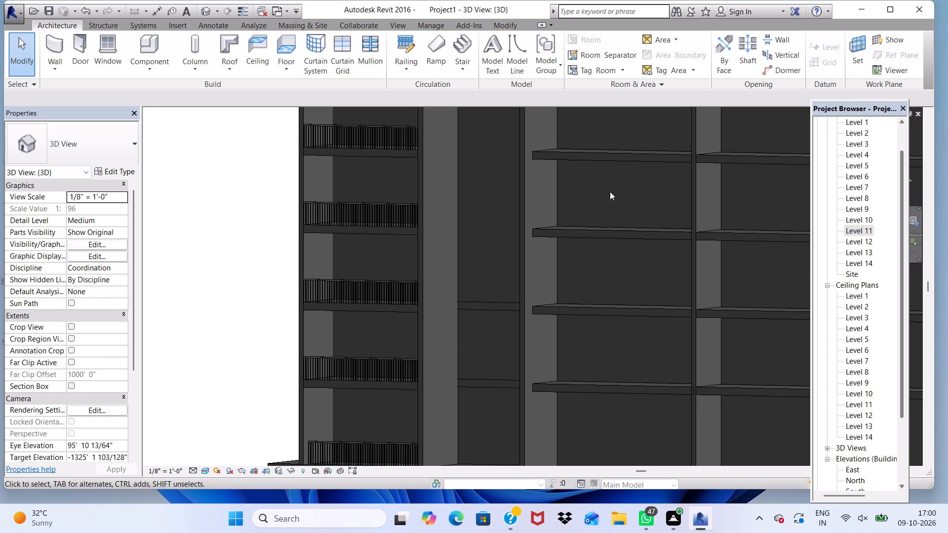
pyautogui.scroll(-9, 608, 121)
pyautogui.scroll(6, 611, 140)
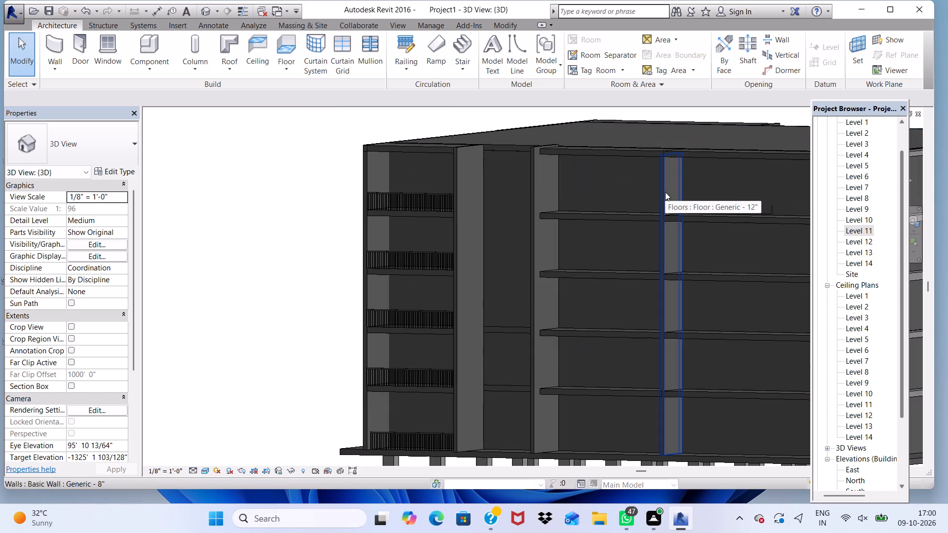
pyautogui.scroll(-6, 637, 215)
pyautogui.scroll(4, 674, 159)
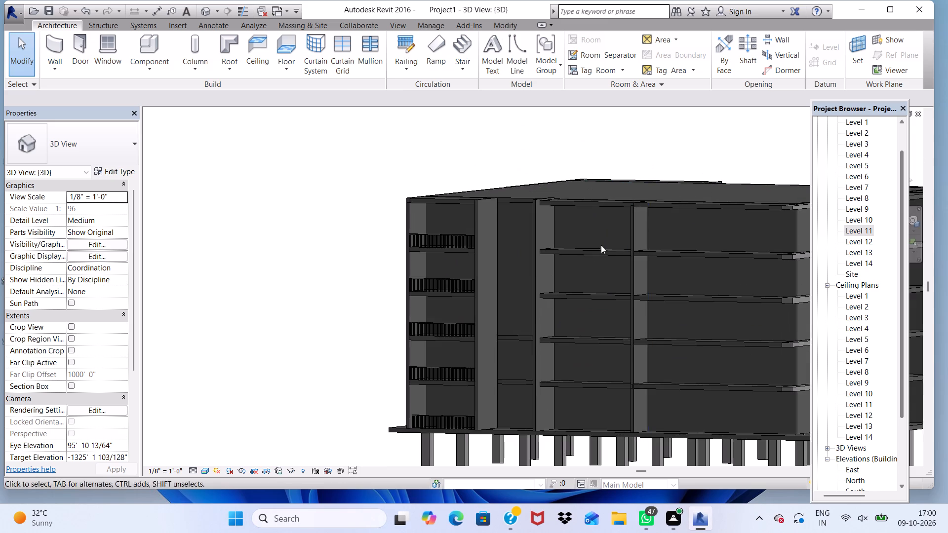
pyautogui.scroll(5, 592, 251)
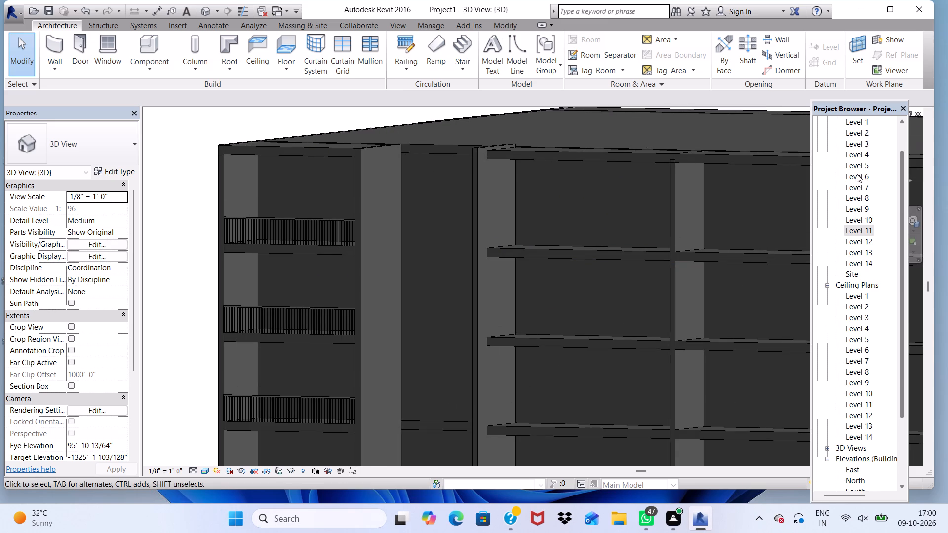
# On the Level 7 floor plan, add a Handrail - Rectangular railing about 22' 4" long along the grid 9 balcony's outer edge, and view it in 3D.
pyautogui.doubleClick(857, 188)
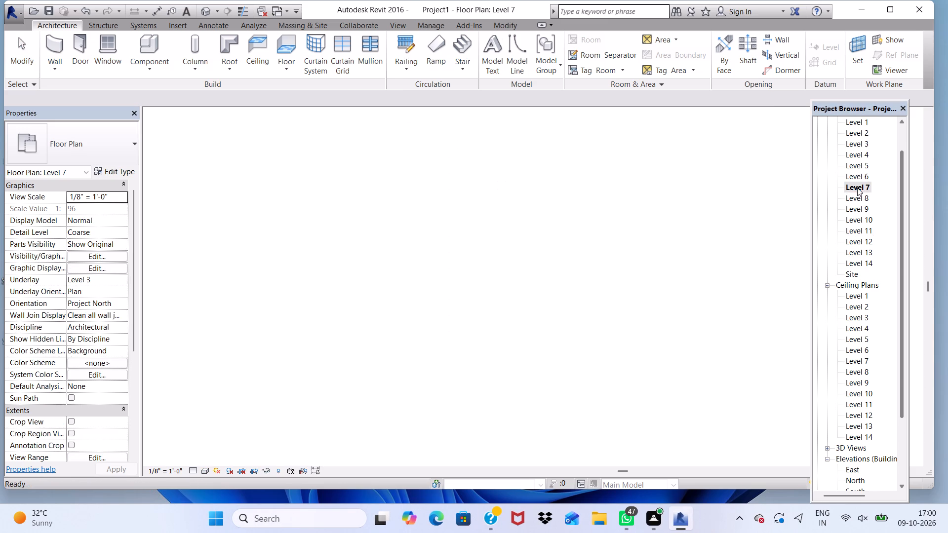
pyautogui.scroll(-5, 803, 205)
pyautogui.scroll(-3, 700, 195)
pyautogui.scroll(-6, 617, 209)
pyautogui.scroll(4, 767, 216)
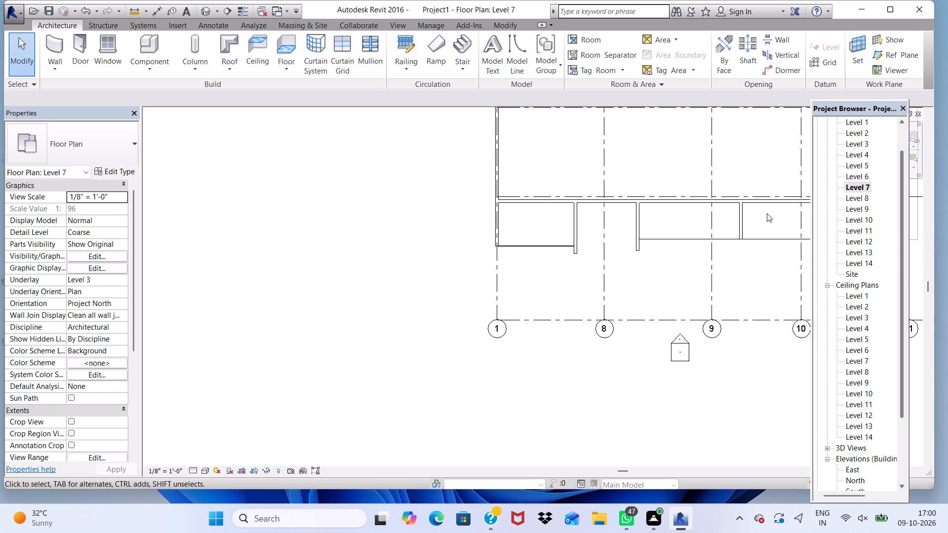
pyautogui.scroll(5, 767, 213)
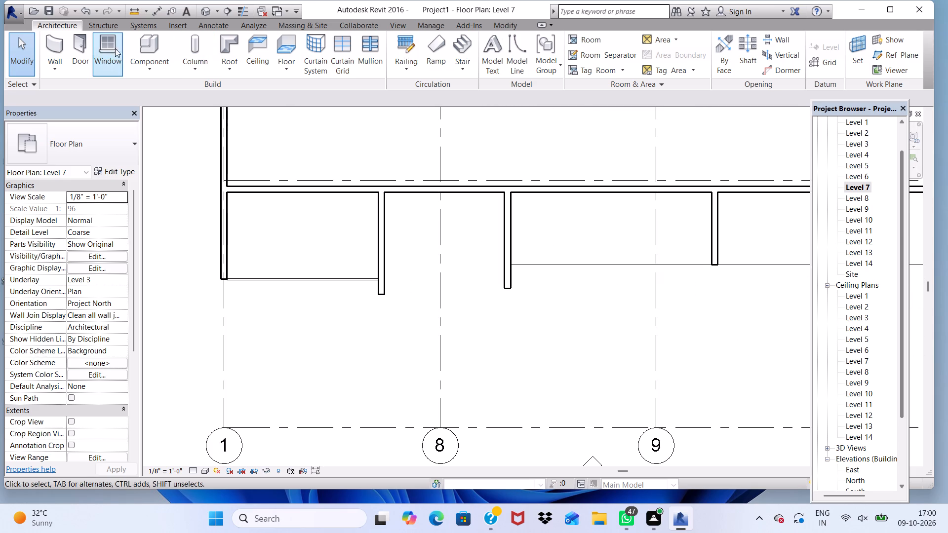
pyautogui.click(404, 42)
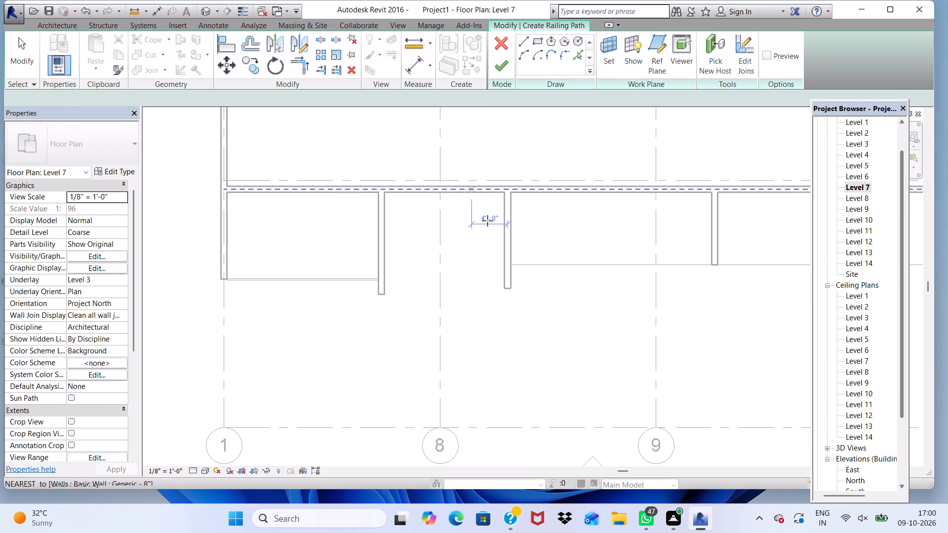
pyautogui.scroll(7, 513, 263)
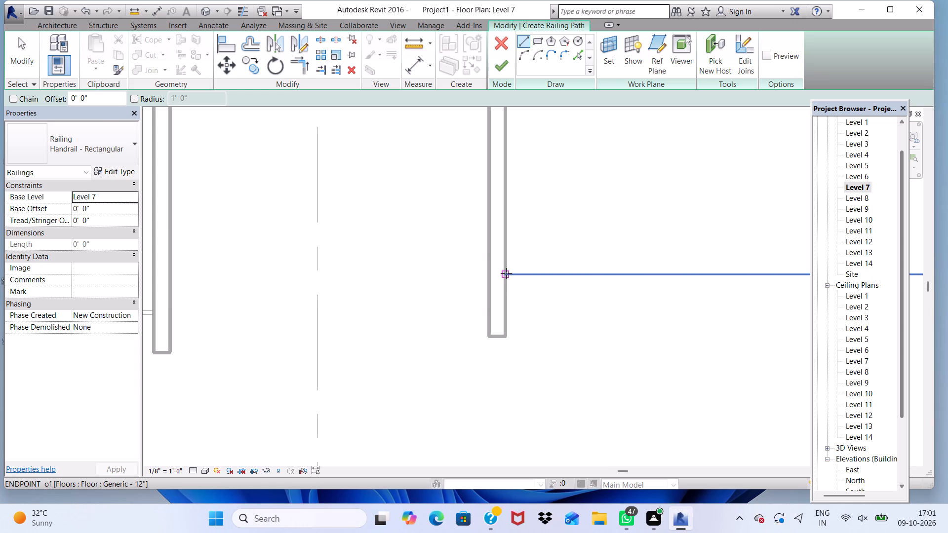
pyautogui.click(506, 273)
pyautogui.scroll(-10, 472, 257)
pyautogui.scroll(5, 634, 256)
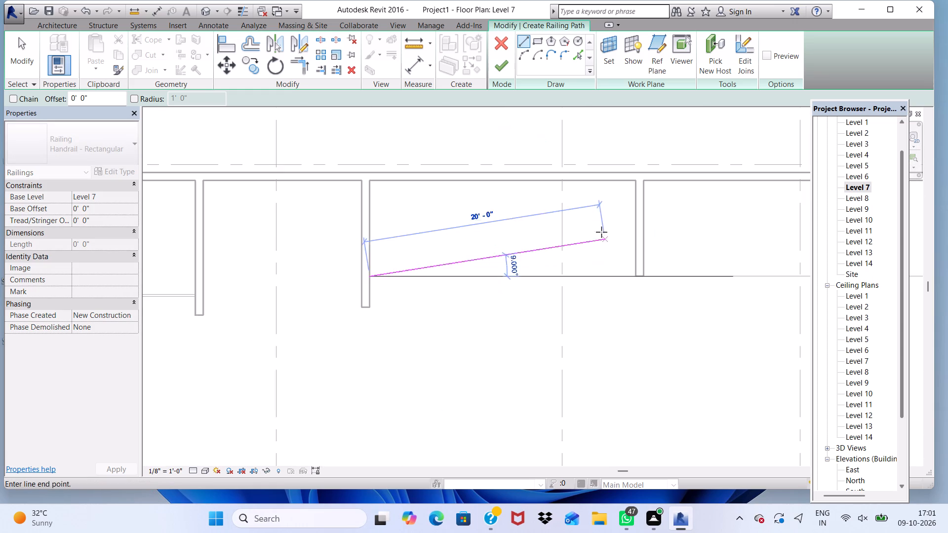
pyautogui.scroll(4, 618, 265)
pyautogui.scroll(4, 651, 288)
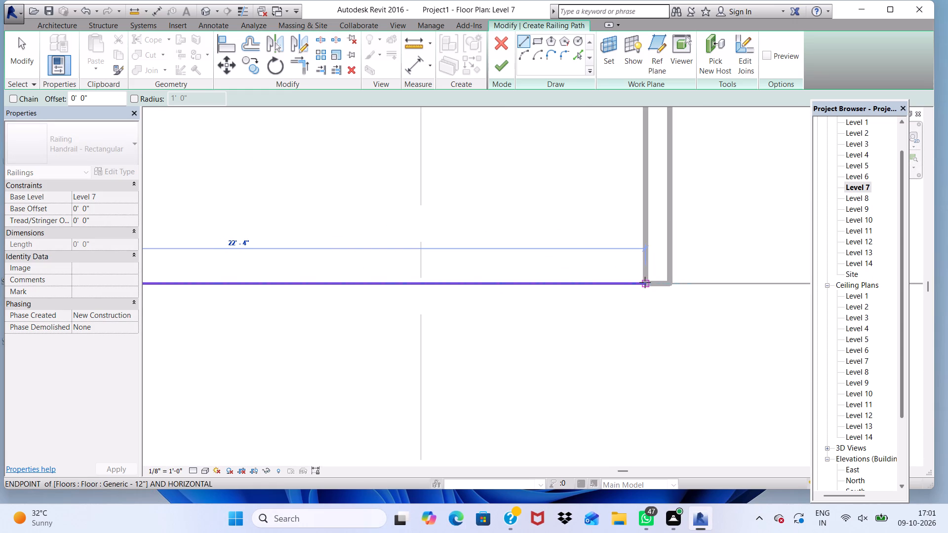
pyautogui.click(648, 282)
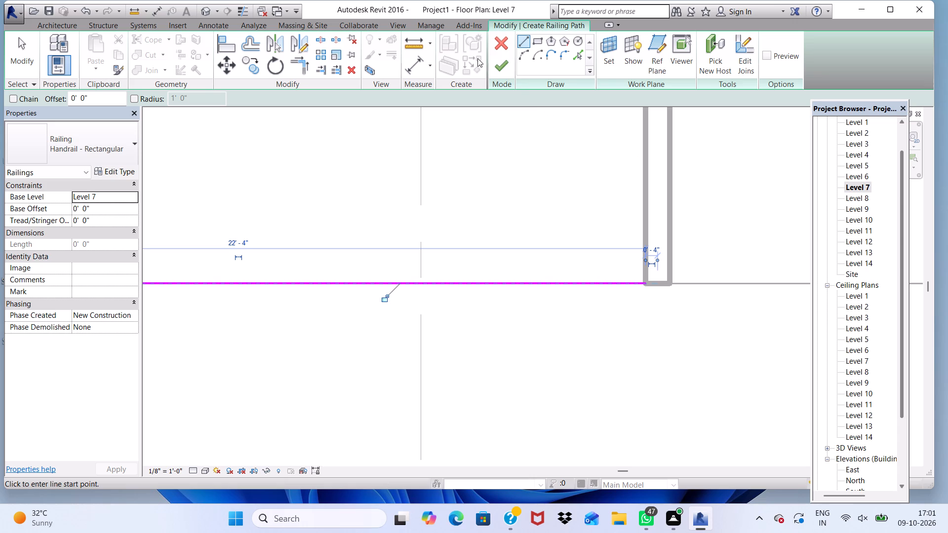
pyautogui.click(500, 65)
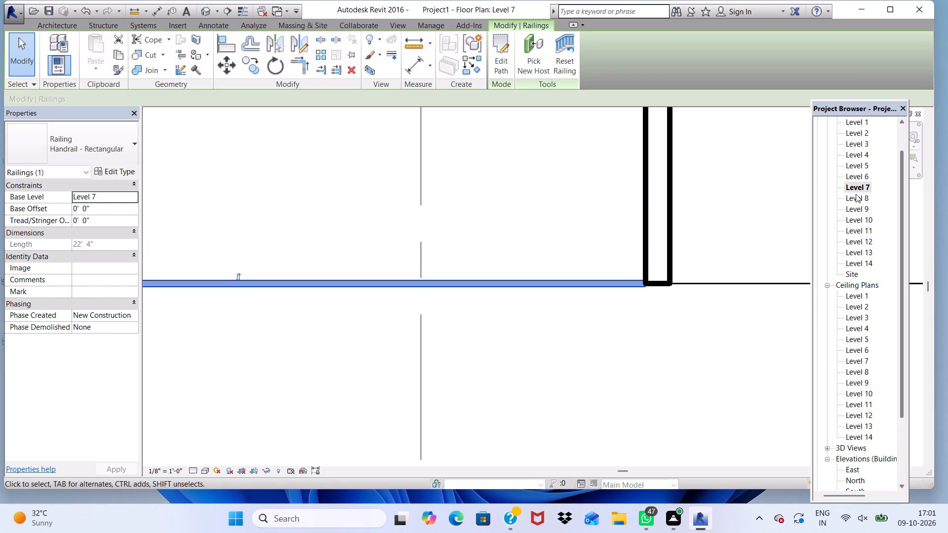
pyautogui.click(211, 9)
pyautogui.scroll(-4, 475, 196)
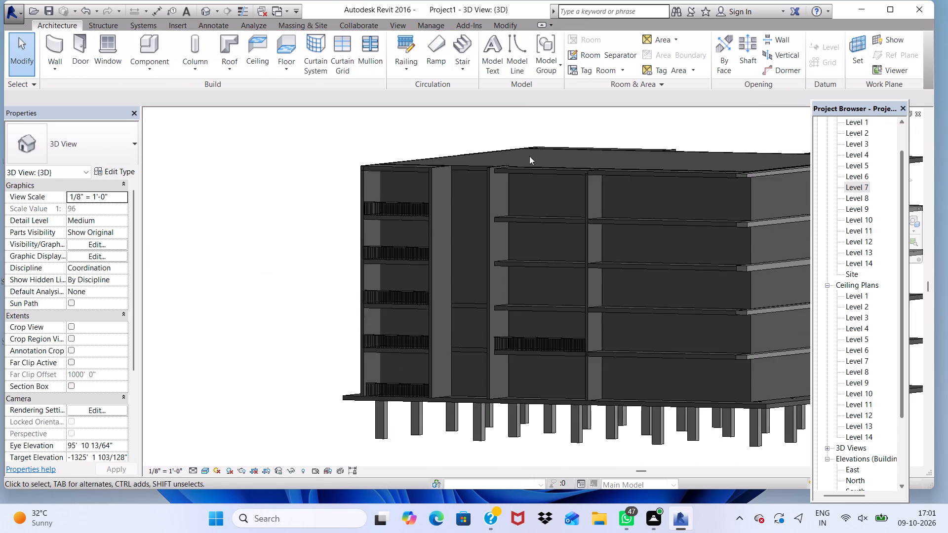
pyautogui.scroll(-3, 529, 156)
pyautogui.scroll(9, 544, 311)
pyautogui.scroll(-5, 479, 283)
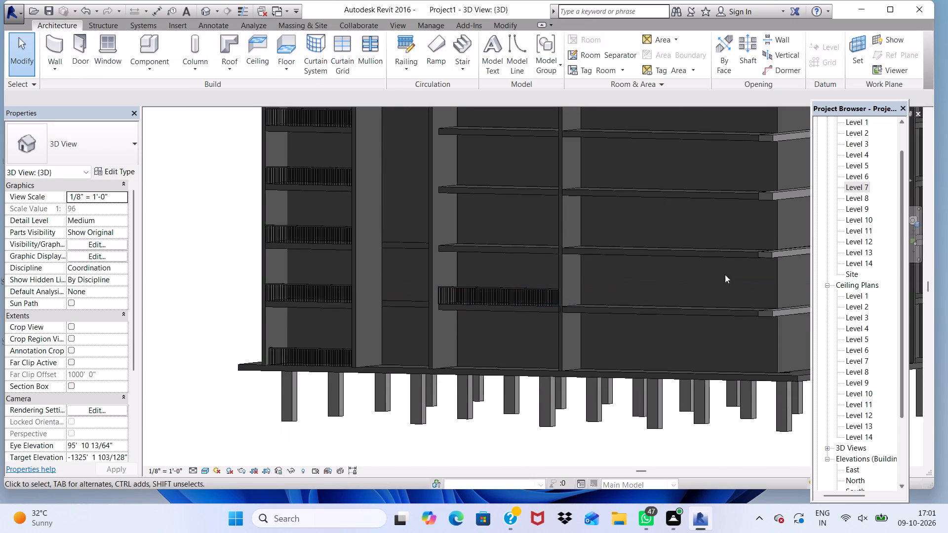
pyautogui.scroll(1, 771, 249)
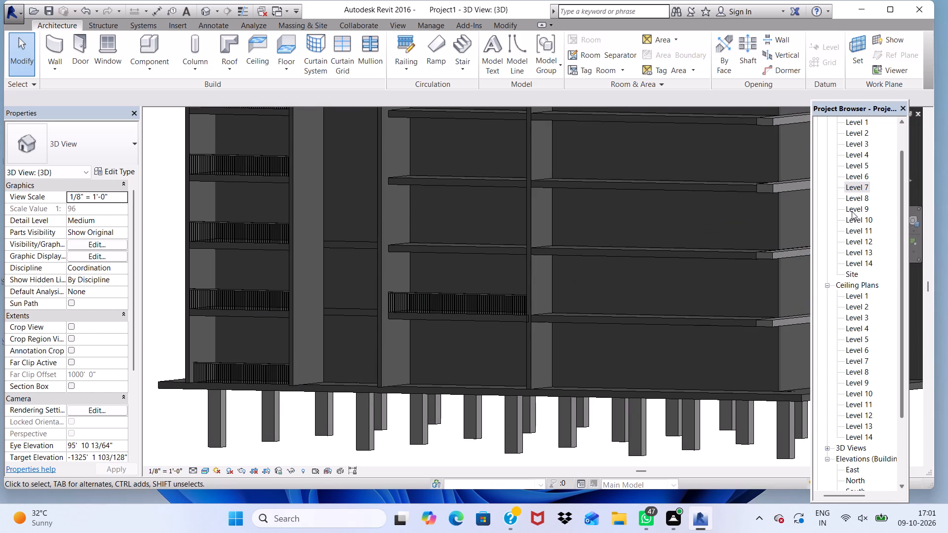
# On the Level 9 floor plan, add a Handrail - Rectangular railing about 22' 4" long along the grid 9 balcony's outer edge, and view it in 3D.
pyautogui.doubleClick(854, 206)
pyautogui.scroll(-8, 841, 211)
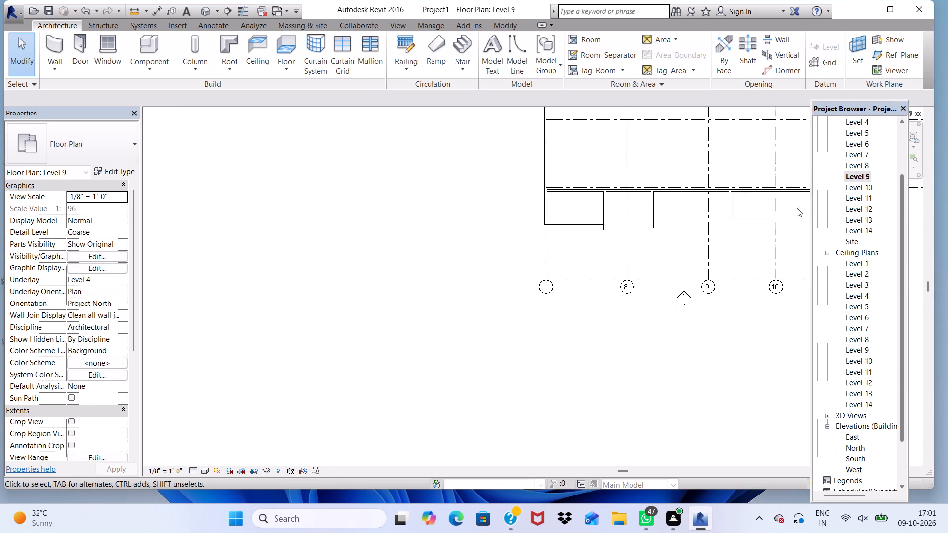
pyautogui.scroll(13, 798, 197)
pyautogui.scroll(-5, 702, 184)
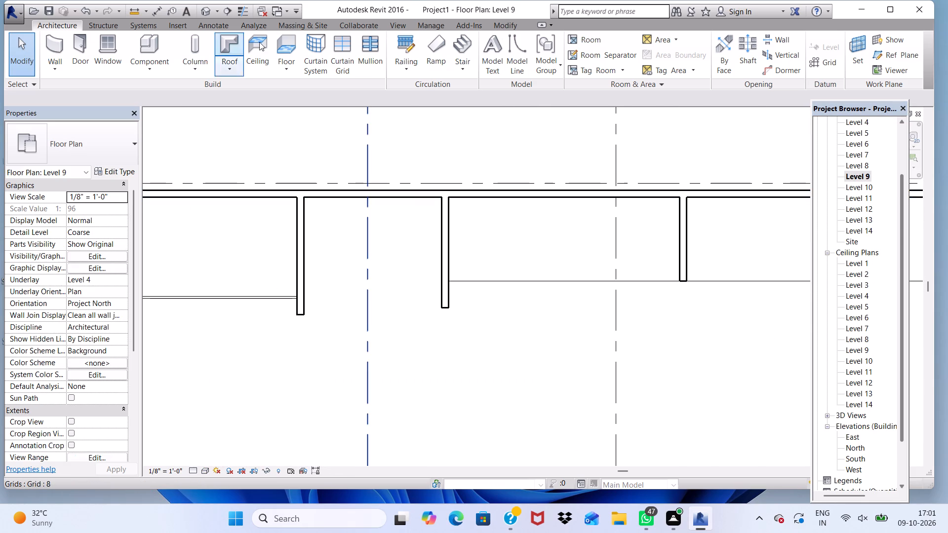
pyautogui.click(409, 41)
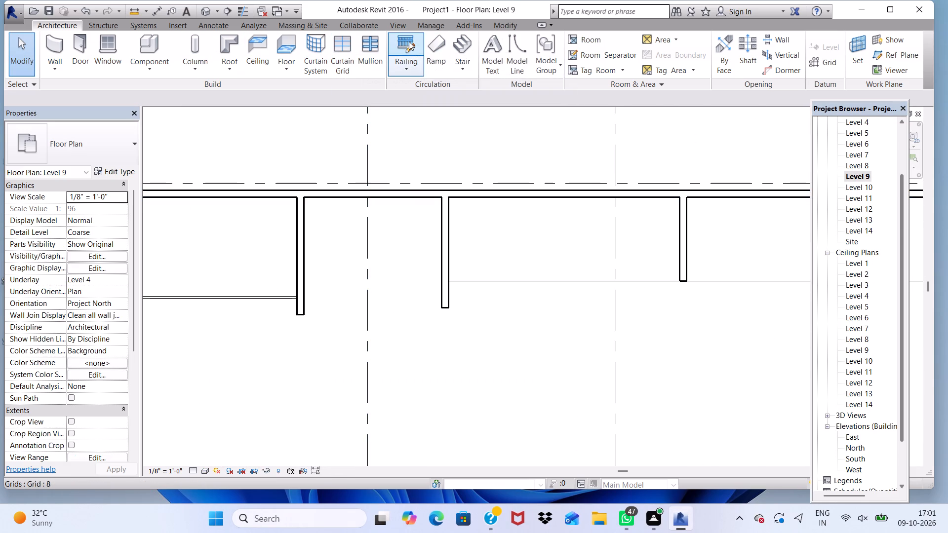
pyautogui.scroll(9, 476, 282)
pyautogui.scroll(6, 396, 286)
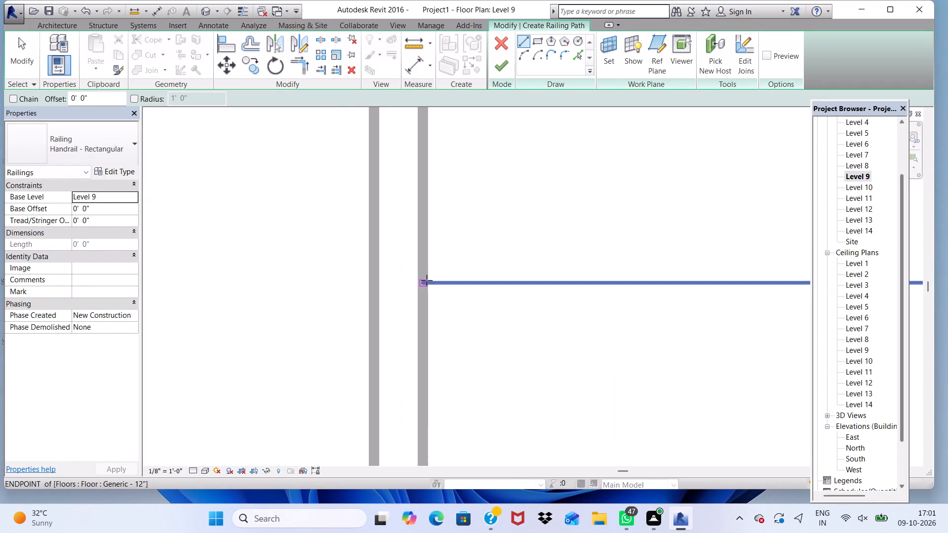
pyautogui.scroll(2, 427, 280)
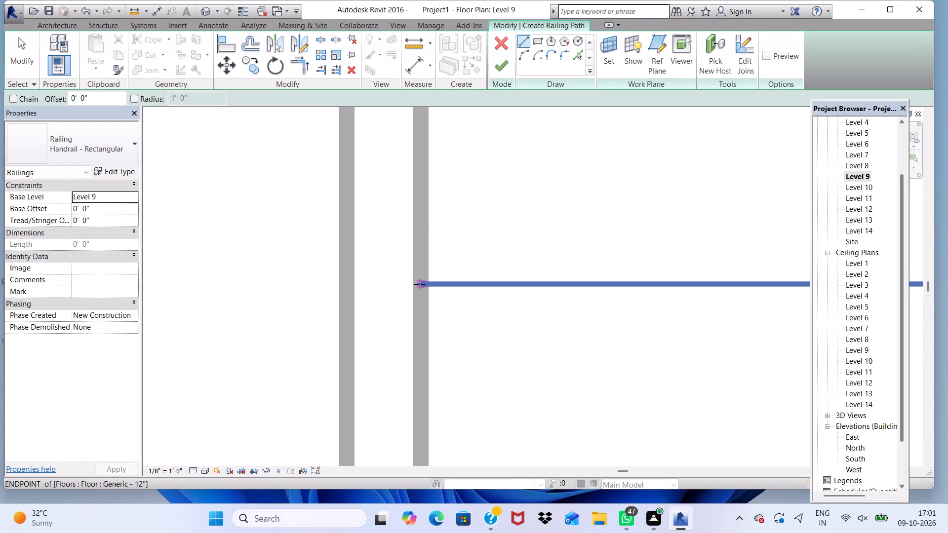
pyautogui.click(420, 284)
pyautogui.scroll(-20, 467, 280)
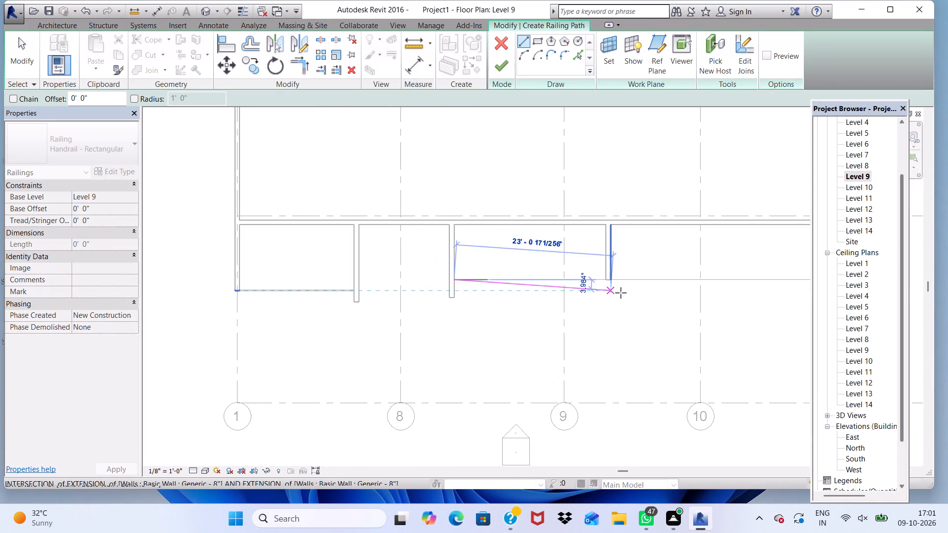
pyautogui.scroll(14, 622, 293)
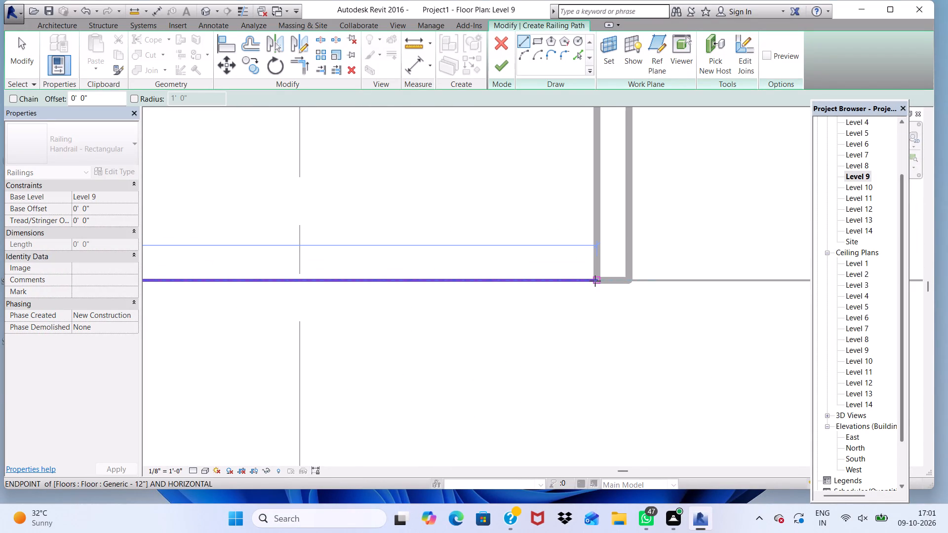
pyautogui.click(595, 281)
pyautogui.click(499, 67)
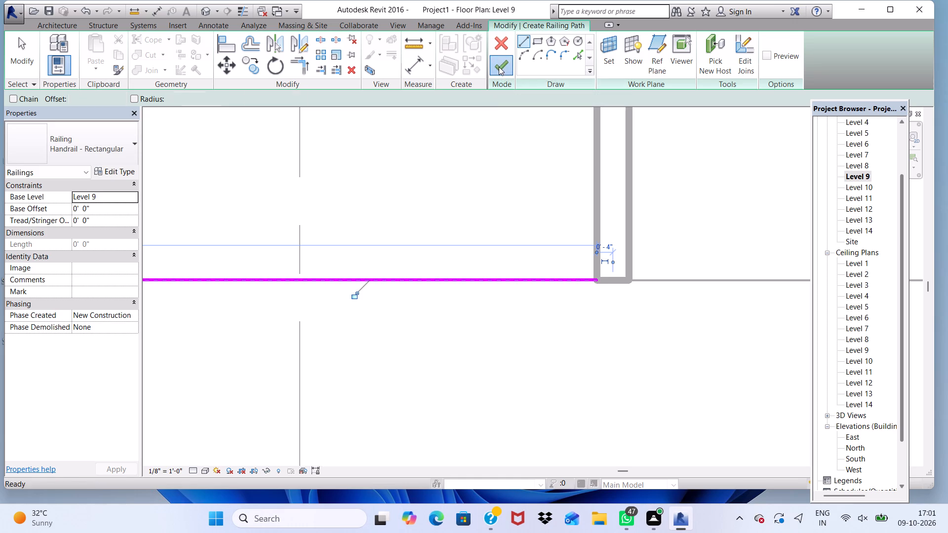
pyautogui.scroll(-20, 506, 114)
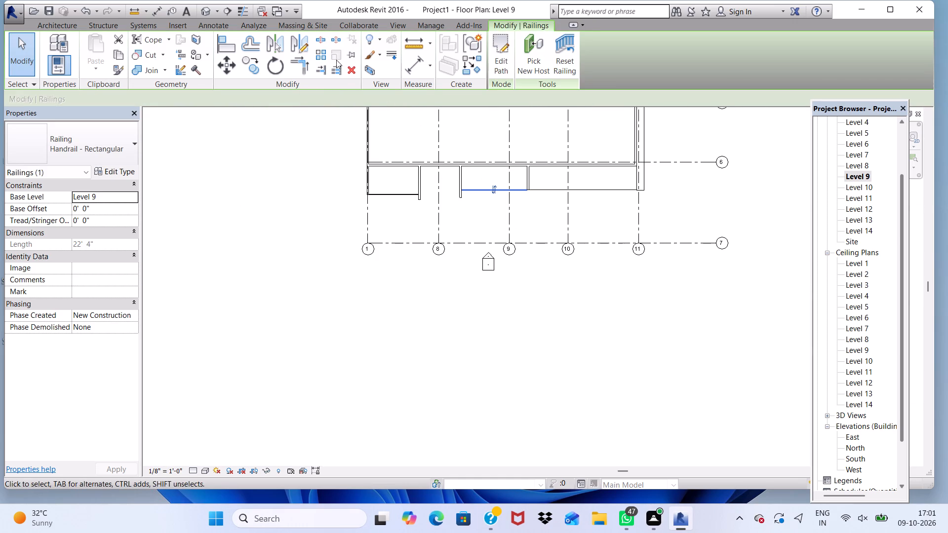
pyautogui.click(208, 9)
pyautogui.scroll(-4, 427, 182)
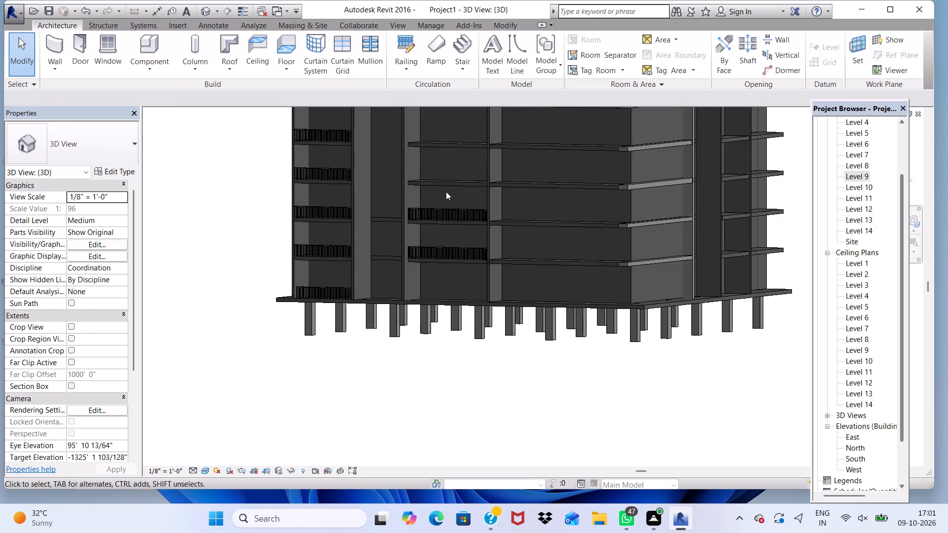
pyautogui.scroll(-2, 438, 197)
pyautogui.scroll(10, 449, 219)
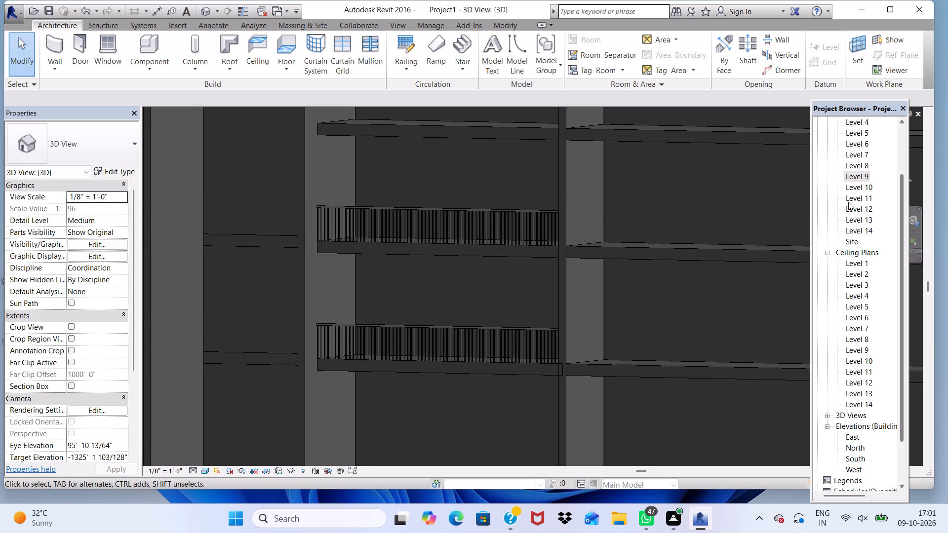
# On the Level 10 floor plan, add a Handrail - Rectangular railing about 22' 4" long along the grid 9 balcony's outer edge, and view it in 3D.
pyautogui.doubleClick(858, 187)
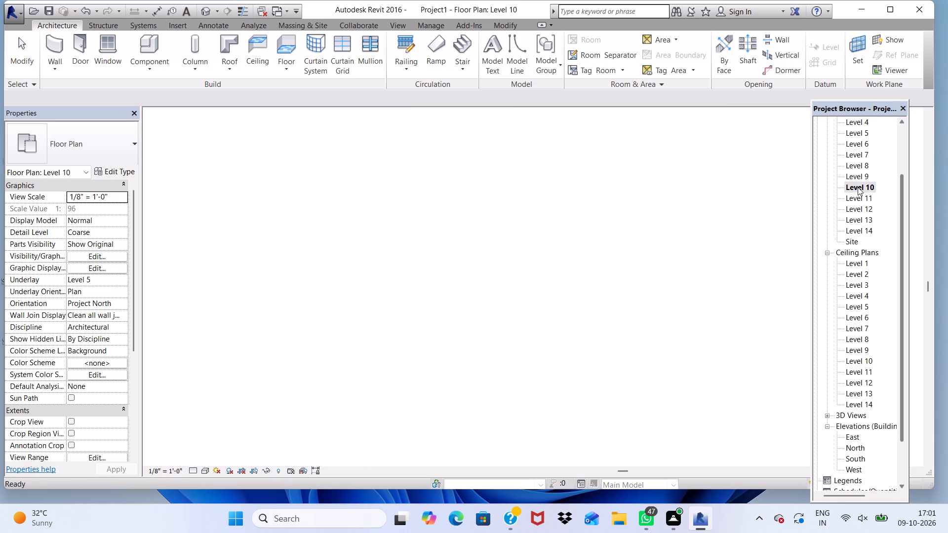
pyautogui.scroll(-10, 791, 227)
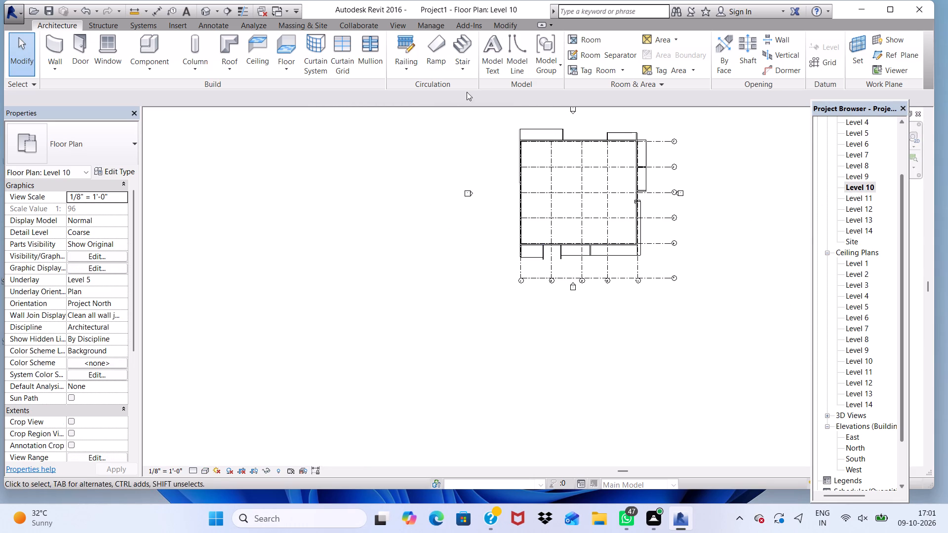
pyautogui.click(399, 42)
pyautogui.scroll(7, 573, 318)
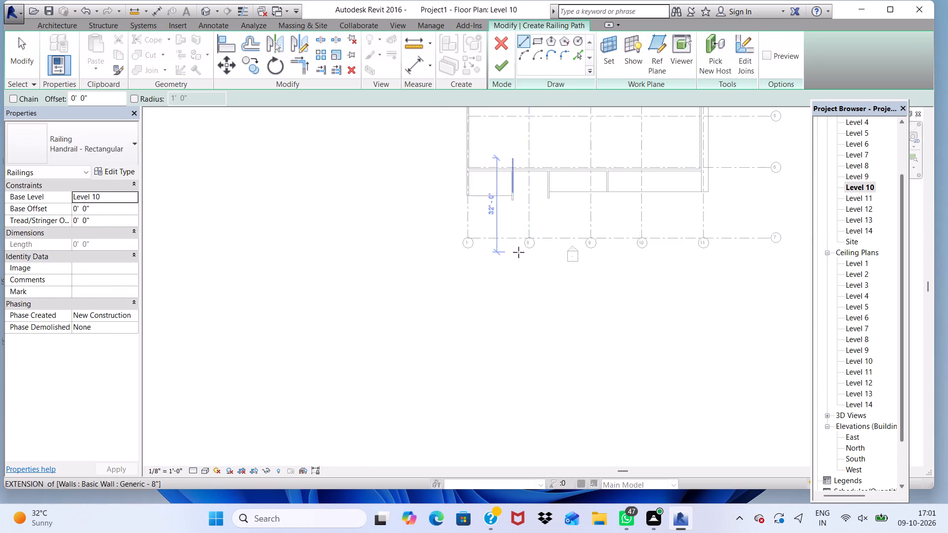
pyautogui.scroll(2, 518, 252)
pyautogui.scroll(-4, 538, 248)
pyautogui.scroll(10, 555, 218)
pyautogui.scroll(5, 570, 159)
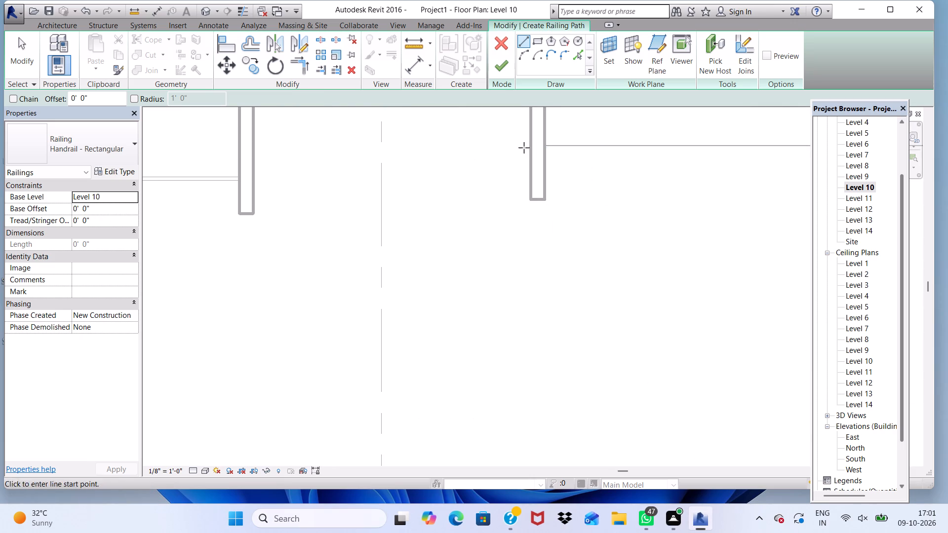
pyautogui.click(545, 146)
pyautogui.scroll(-3, 507, 171)
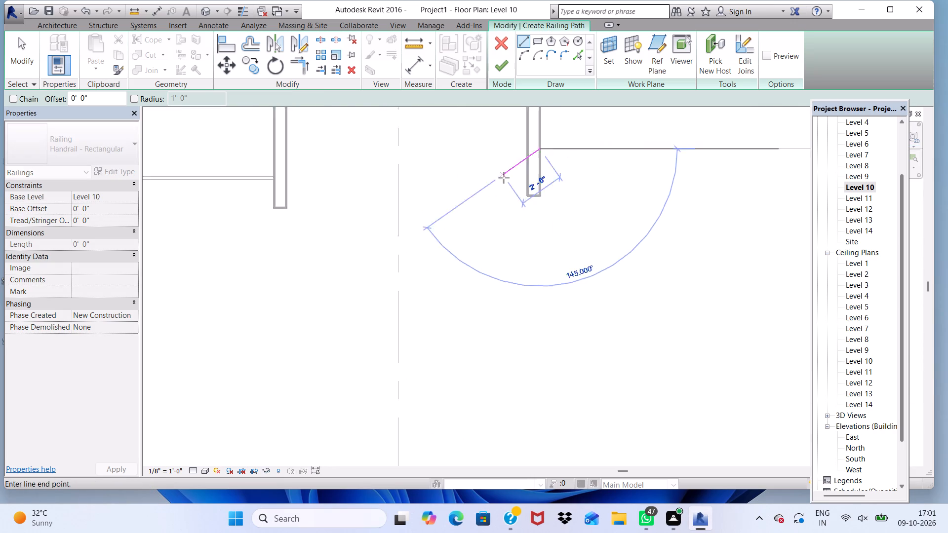
pyautogui.scroll(-7, 504, 178)
pyautogui.scroll(4, 631, 158)
pyautogui.scroll(9, 585, 191)
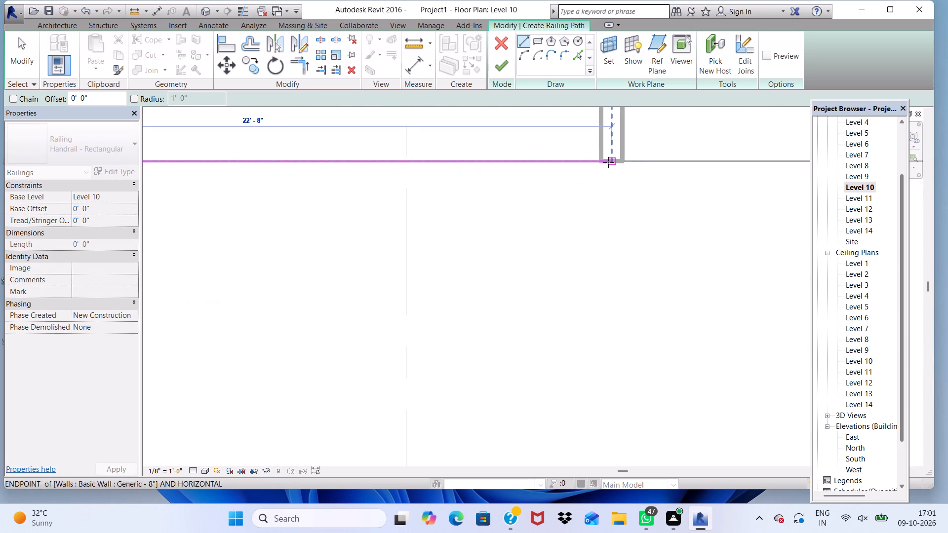
pyautogui.click(600, 159)
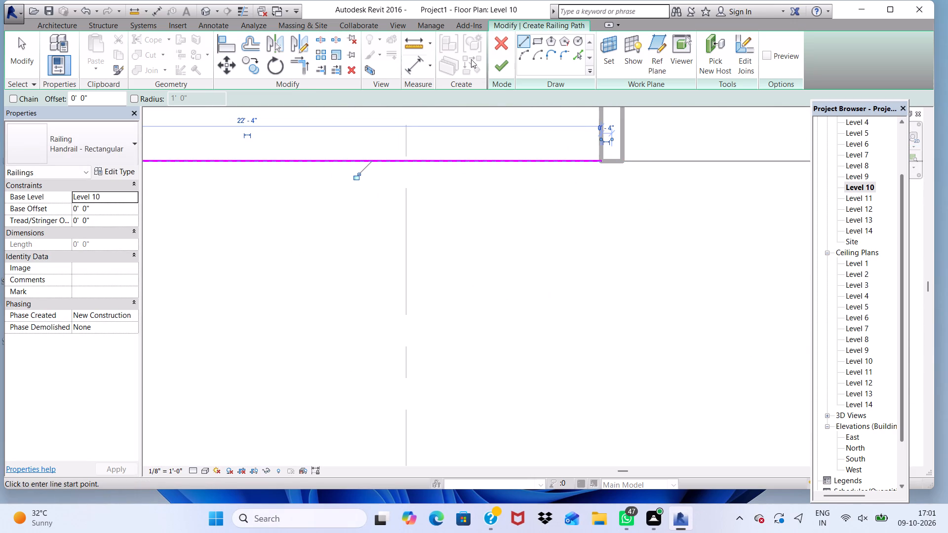
pyautogui.click(491, 64)
pyautogui.scroll(-15, 487, 180)
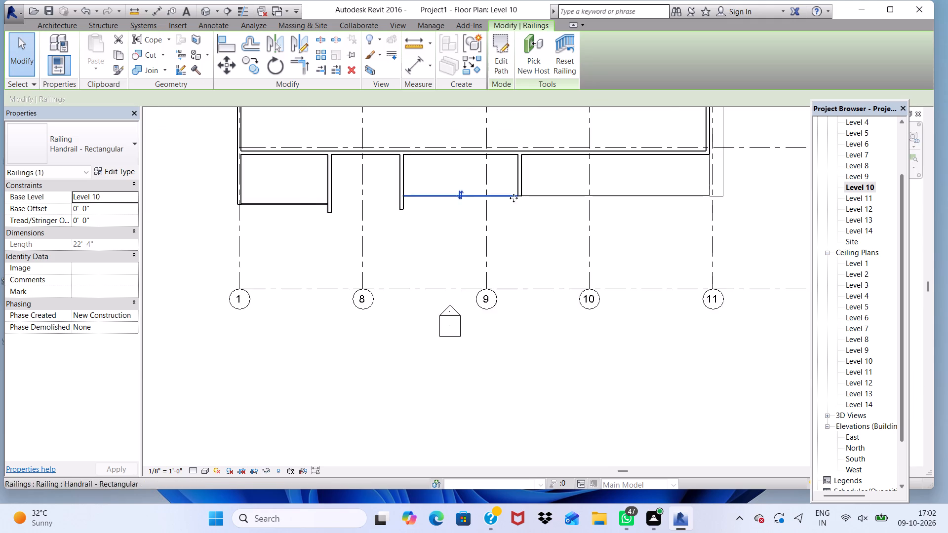
pyautogui.scroll(-3, 513, 198)
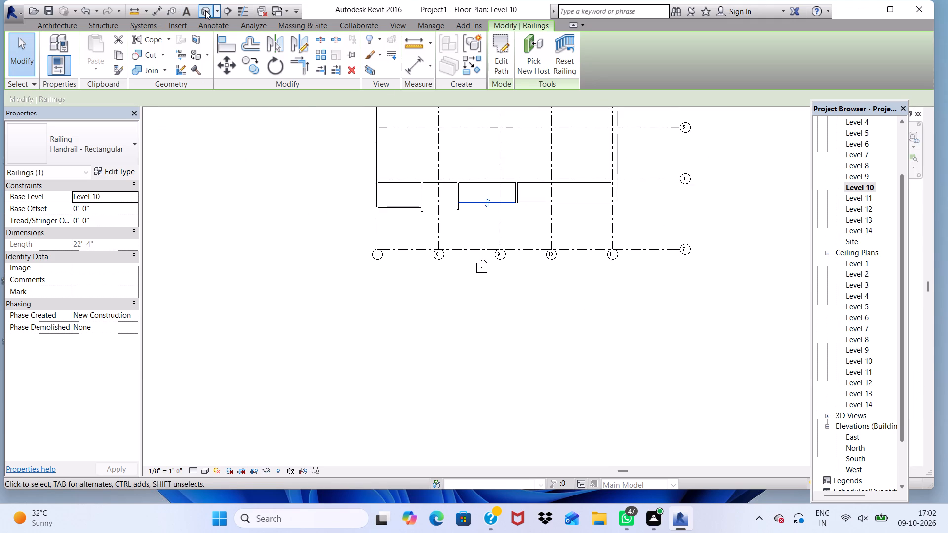
pyautogui.click(208, 9)
pyautogui.scroll(-10, 545, 292)
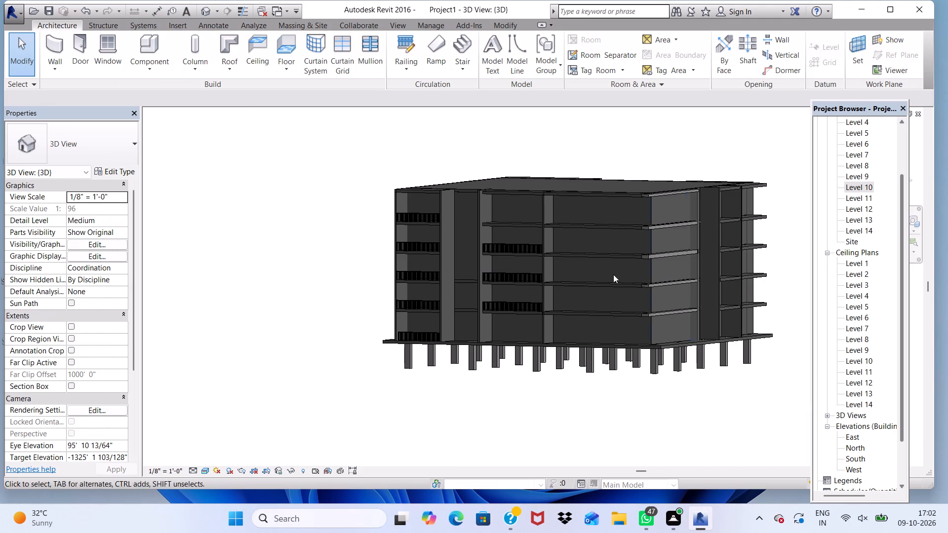
# On the Level 11 floor plan, add a Handrail - Rectangular railing about 22' 4" long along the grid 9 balcony's outer edge, and view it in 3D.
pyautogui.doubleClick(858, 199)
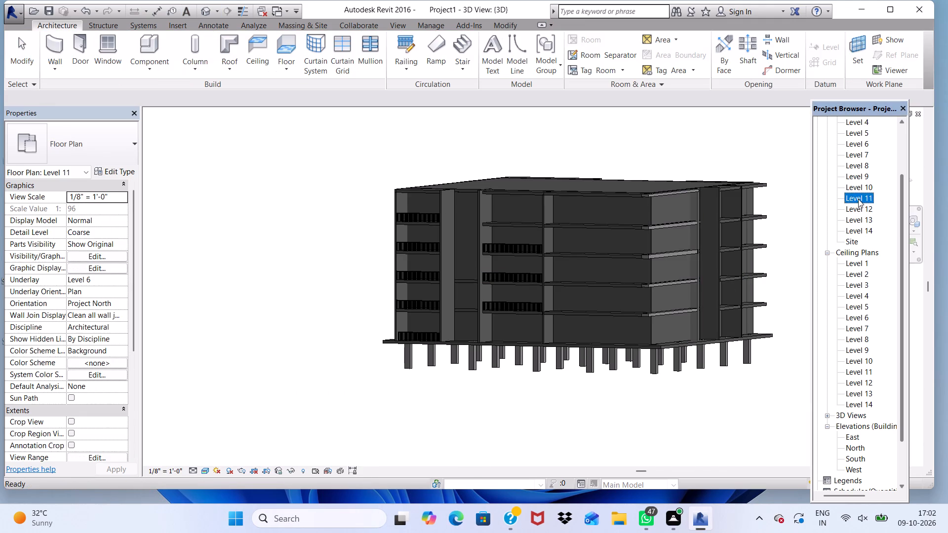
pyautogui.scroll(-4, 794, 236)
pyautogui.scroll(-9, 683, 299)
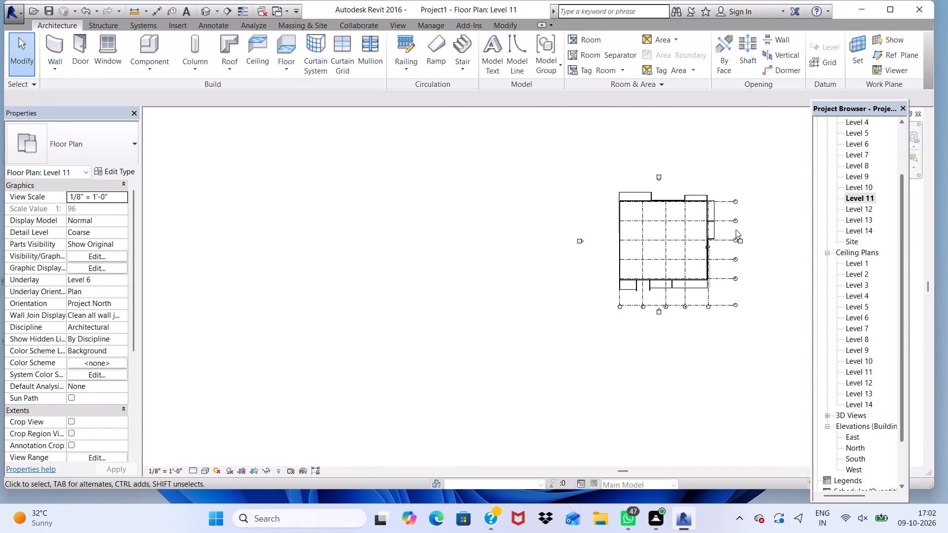
pyautogui.scroll(4, 728, 225)
pyautogui.scroll(-2, 728, 225)
pyautogui.scroll(5, 728, 279)
pyautogui.scroll(-3, 727, 279)
pyautogui.scroll(8, 684, 337)
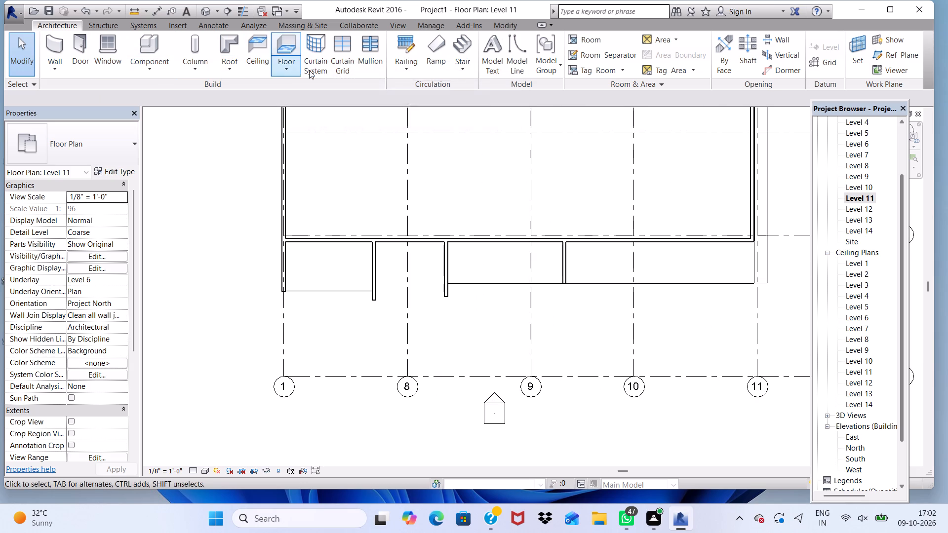
pyautogui.click(395, 47)
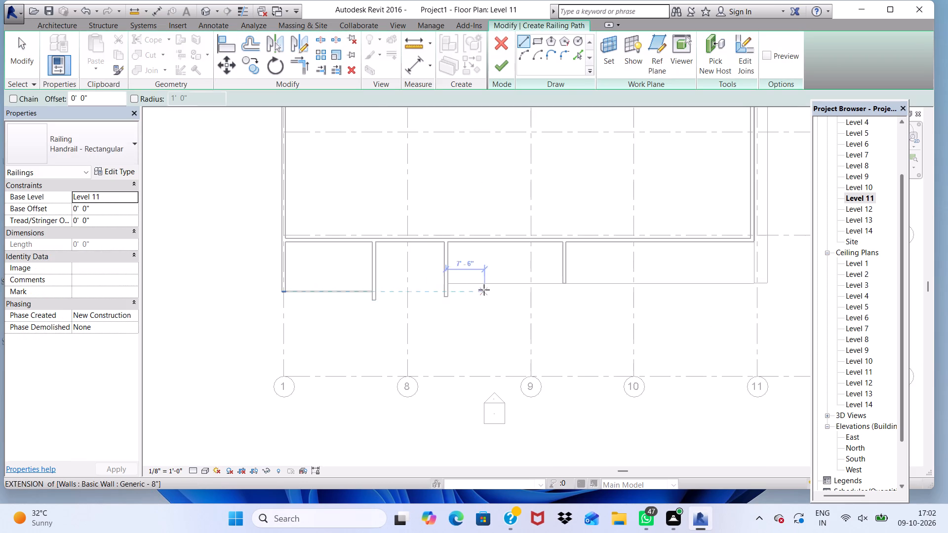
pyautogui.scroll(11, 465, 283)
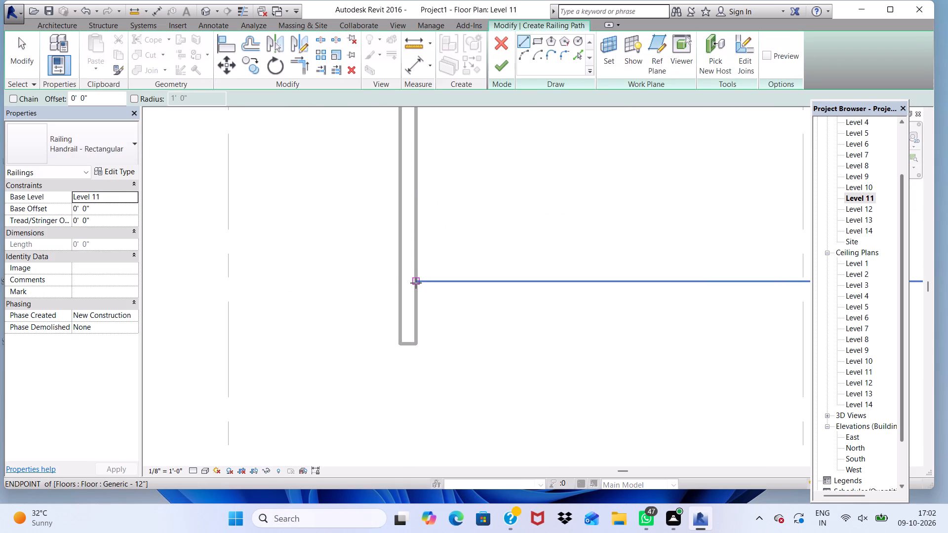
pyautogui.click(416, 281)
pyautogui.scroll(-4, 411, 280)
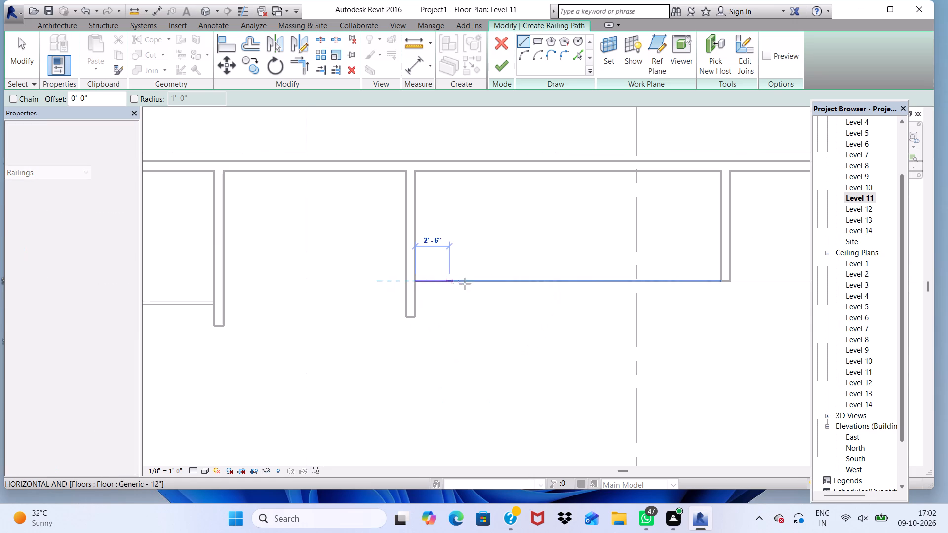
pyautogui.scroll(-2, 479, 286)
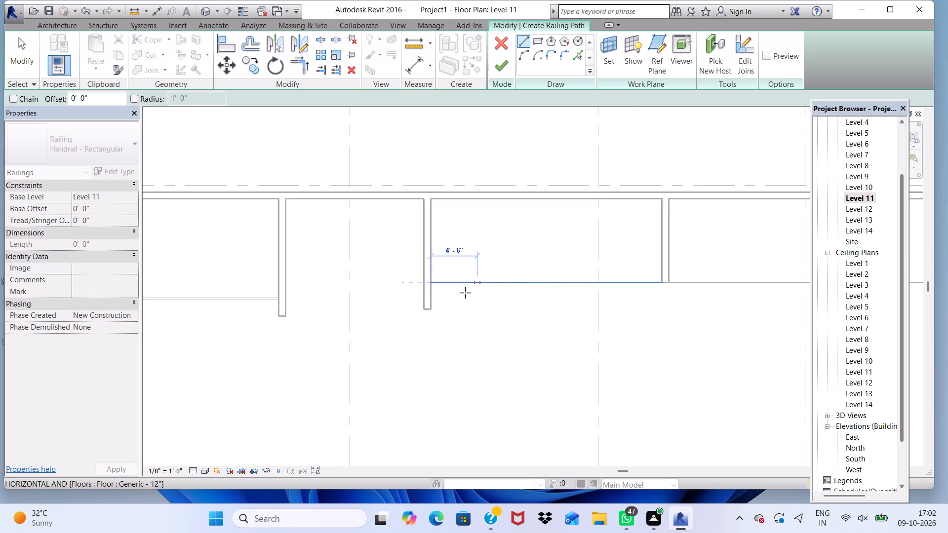
pyautogui.scroll(-4, 465, 293)
pyautogui.scroll(8, 547, 305)
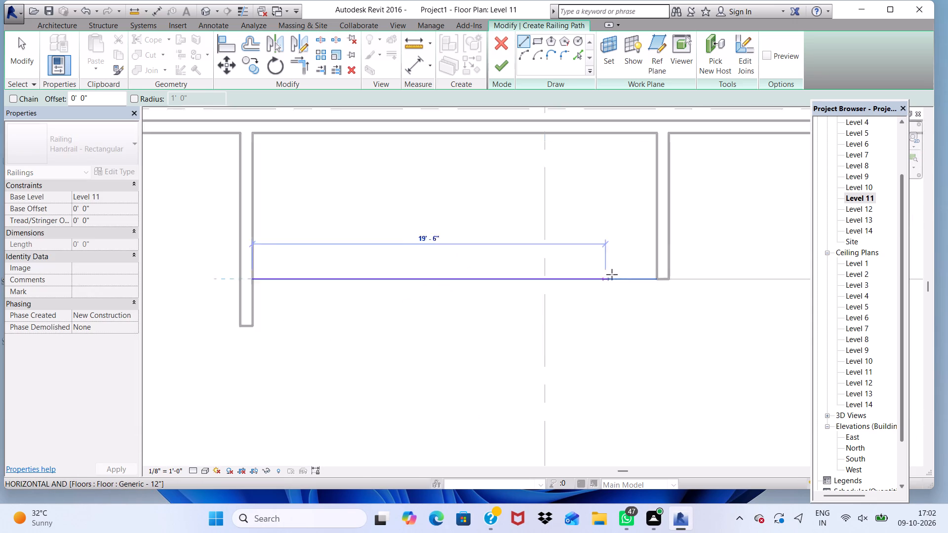
pyautogui.scroll(2, 612, 274)
pyautogui.scroll(1, 665, 282)
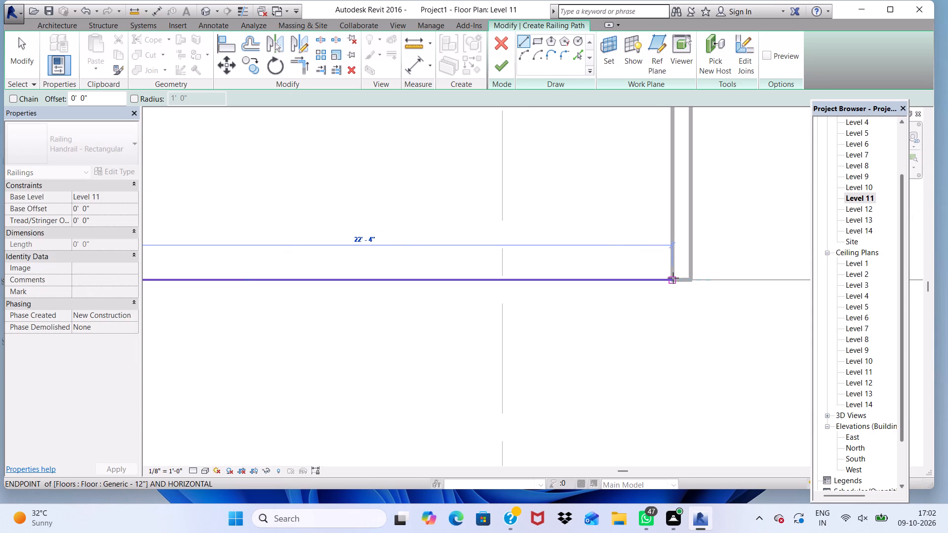
pyautogui.click(673, 278)
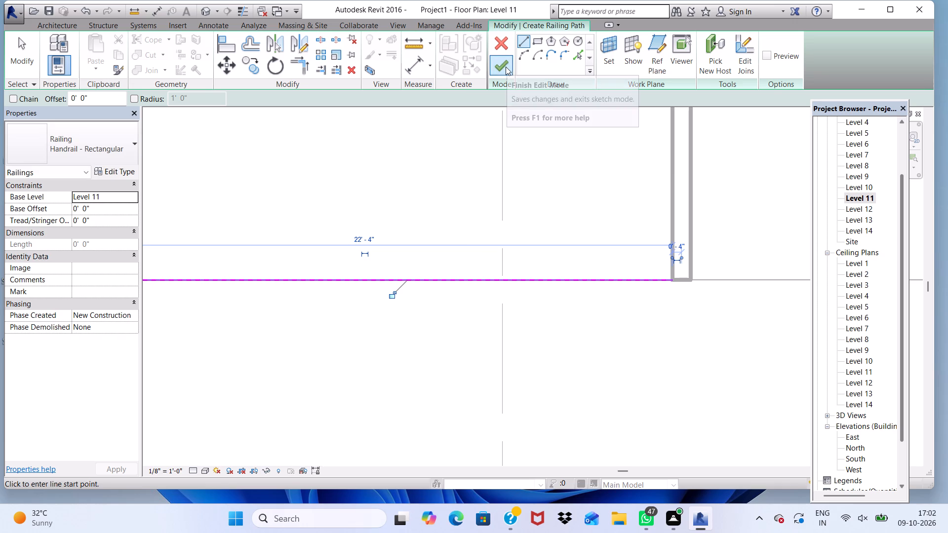
pyautogui.click(499, 68)
pyautogui.scroll(-10, 451, 200)
pyautogui.scroll(-1, 464, 258)
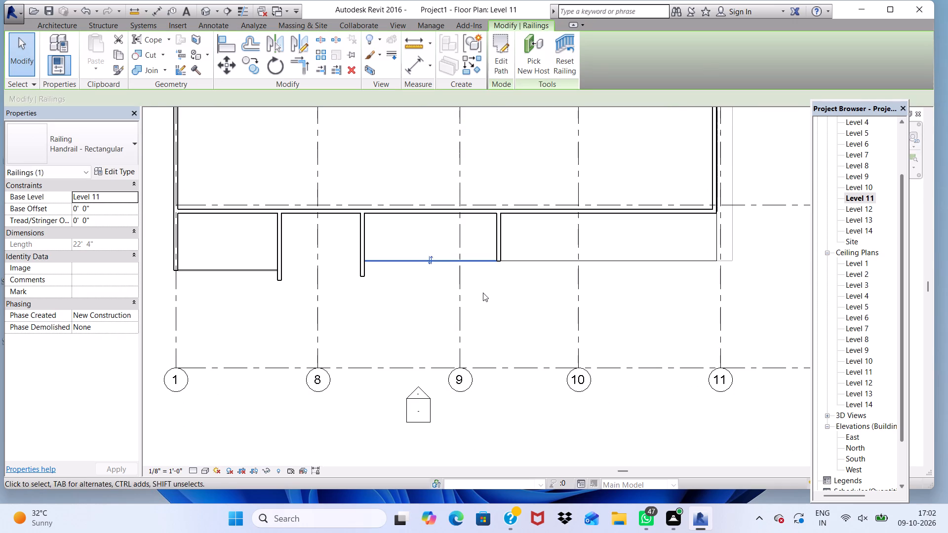
pyautogui.click(207, 10)
pyautogui.scroll(-3, 337, 254)
pyautogui.scroll(4, 497, 278)
pyautogui.scroll(2, 455, 305)
# On the Level 2 floor plan, add a Handrail - Rectangular railing about 22' 4" long along the grid 9 balcony's outer edge, and view it in 3D.
pyautogui.scroll(1, 855, 140)
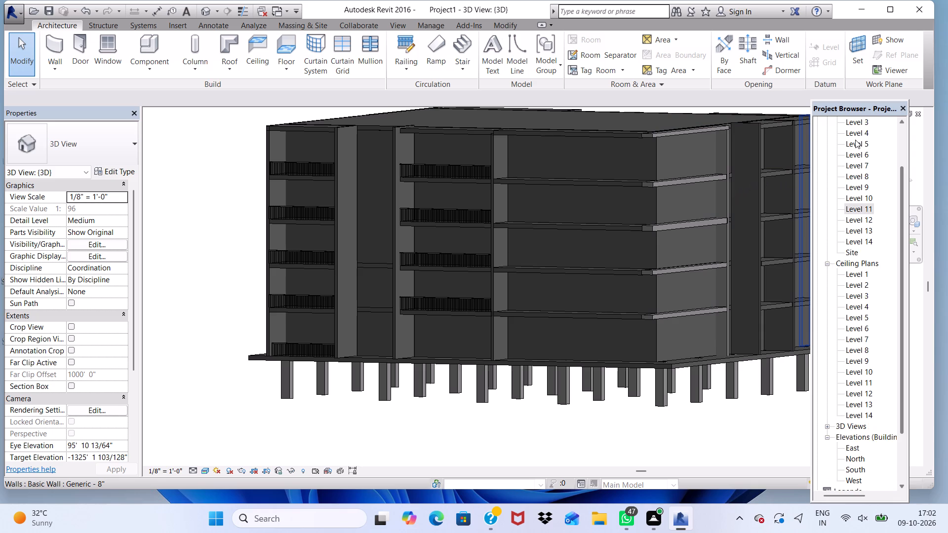
pyautogui.scroll(2, 855, 130)
pyautogui.doubleClick(851, 134)
pyautogui.scroll(-4, 722, 208)
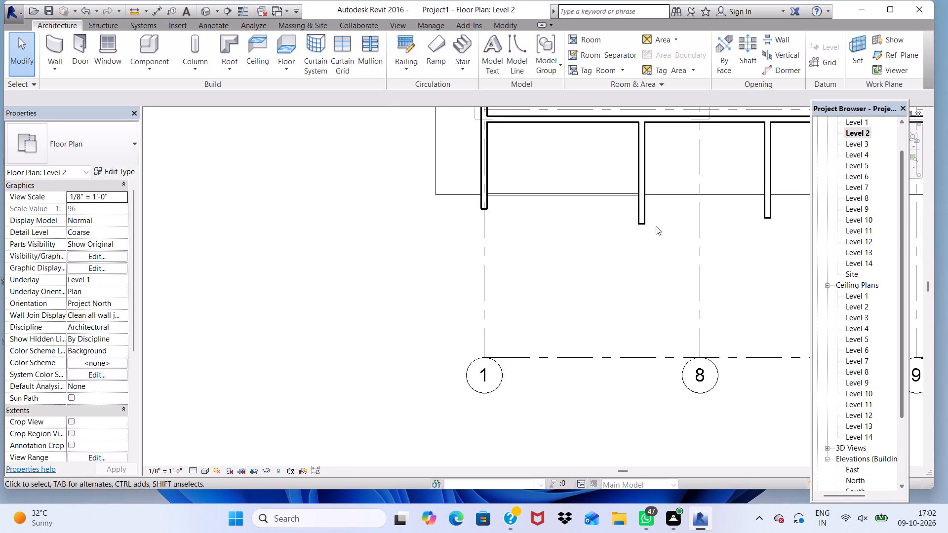
pyautogui.scroll(-8, 570, 256)
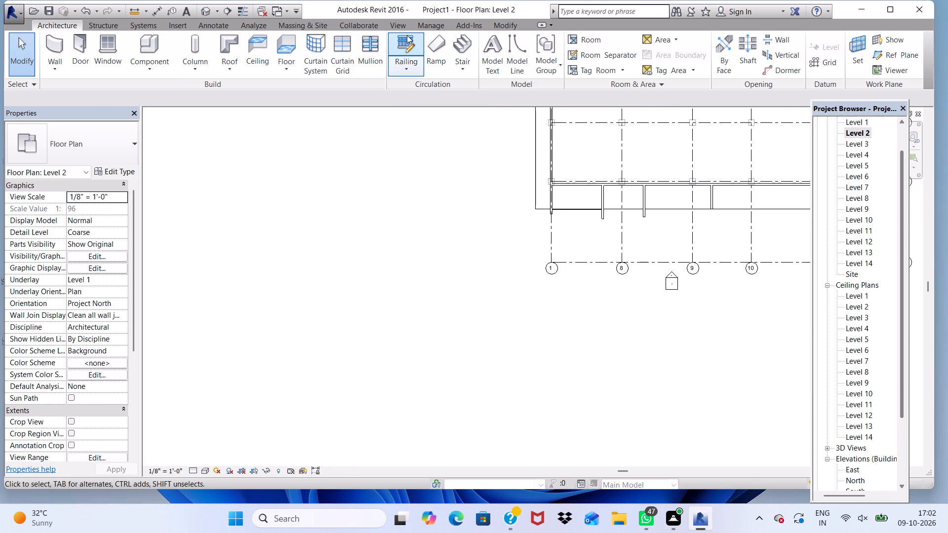
pyautogui.click(406, 34)
pyautogui.scroll(9, 616, 196)
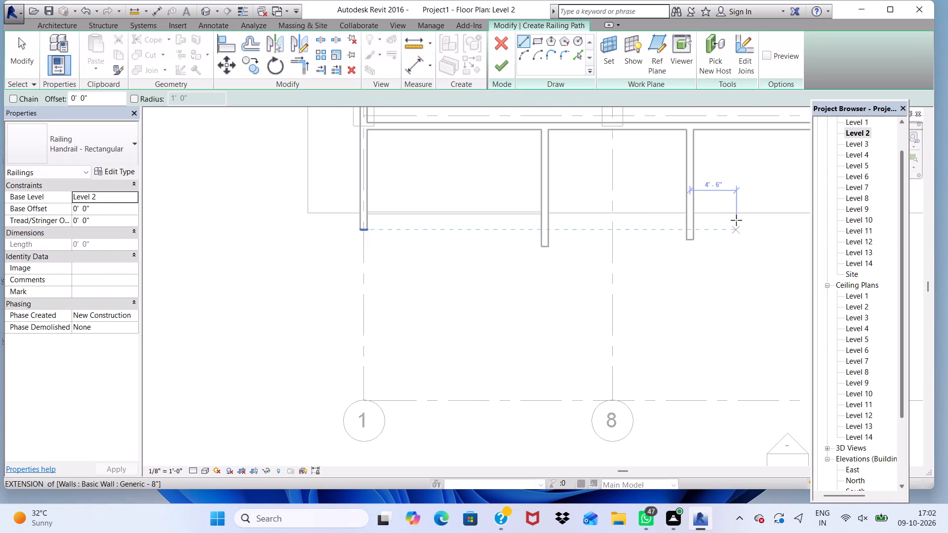
pyautogui.scroll(-10, 654, 210)
pyautogui.scroll(4, 580, 197)
pyautogui.scroll(4, 433, 201)
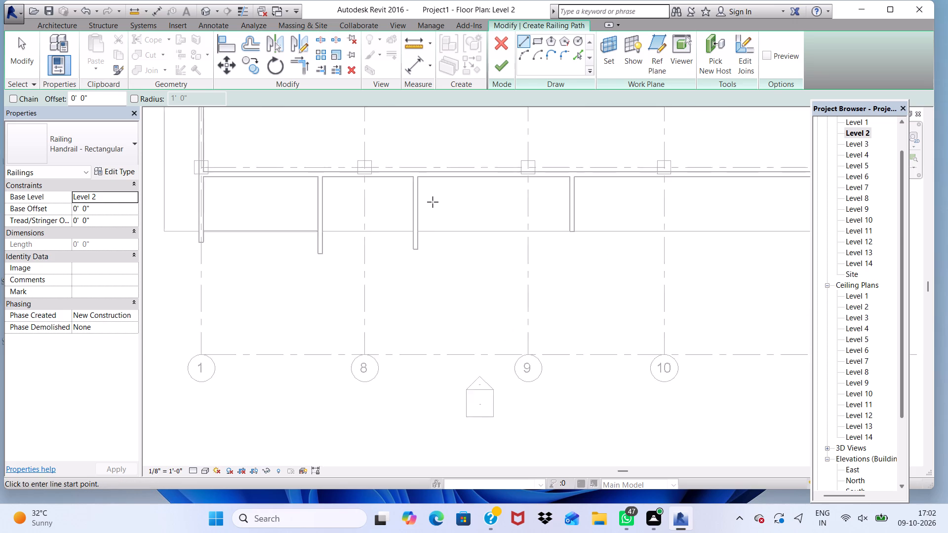
pyautogui.scroll(7, 434, 219)
pyautogui.click(402, 253)
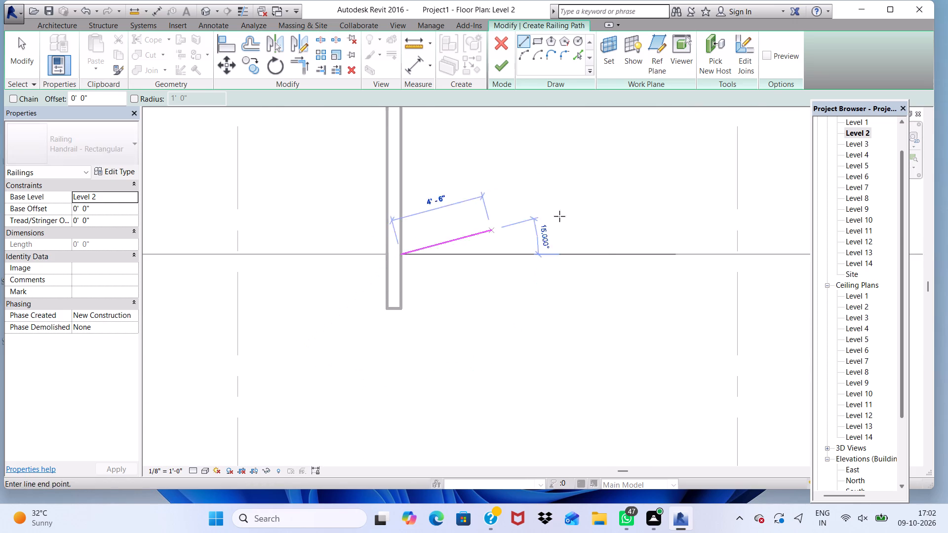
pyautogui.scroll(-4, 569, 228)
pyautogui.scroll(-4, 692, 242)
pyautogui.scroll(1, 738, 244)
pyautogui.scroll(-13, 728, 245)
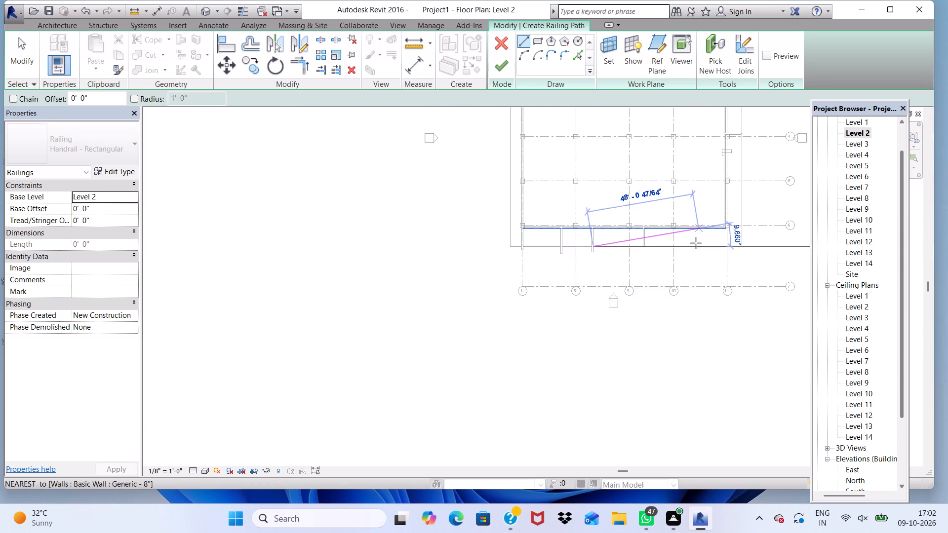
pyautogui.scroll(5, 650, 252)
pyautogui.scroll(16, 681, 232)
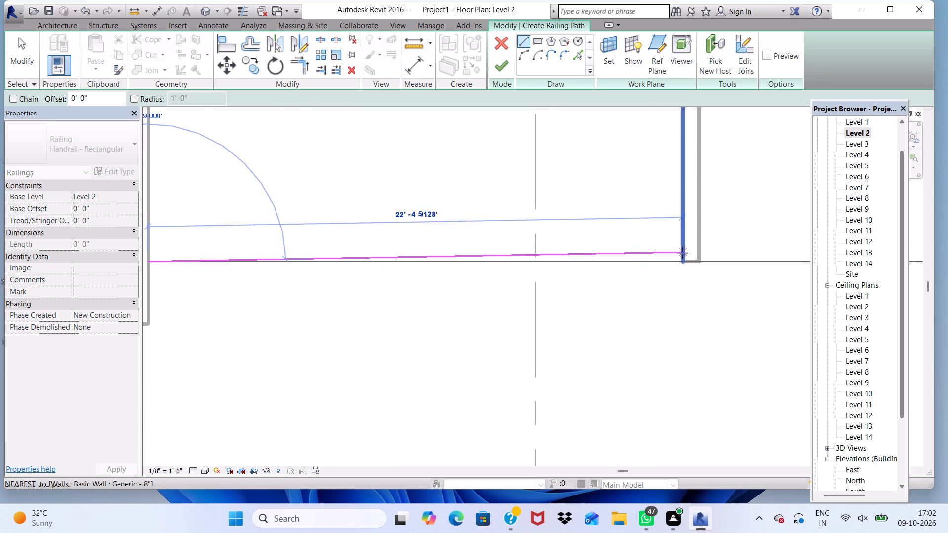
pyautogui.click(684, 261)
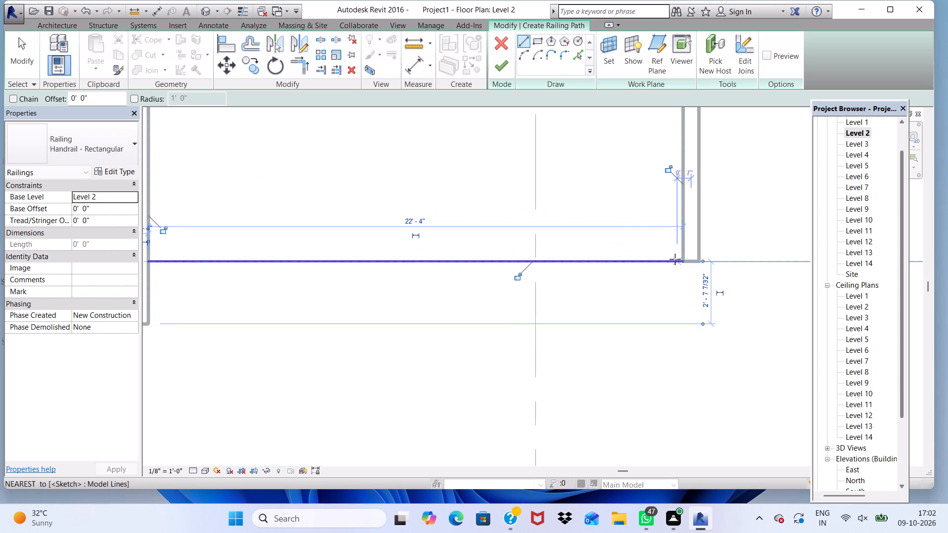
pyautogui.click(496, 62)
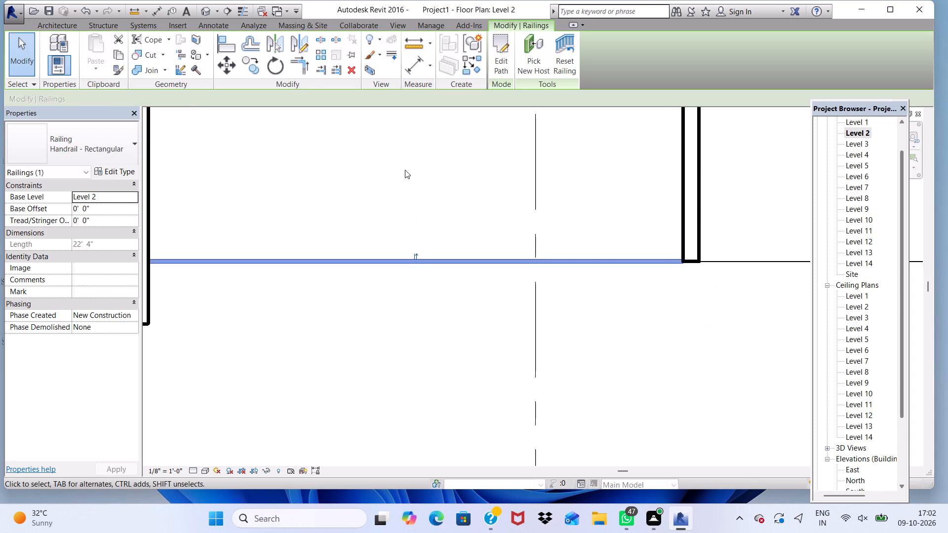
pyautogui.scroll(-17, 361, 233)
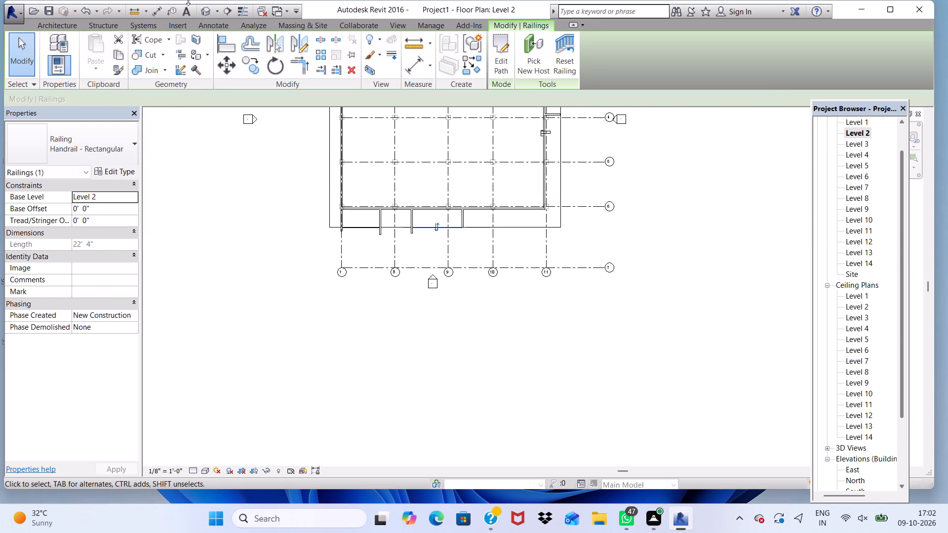
pyautogui.click(209, 10)
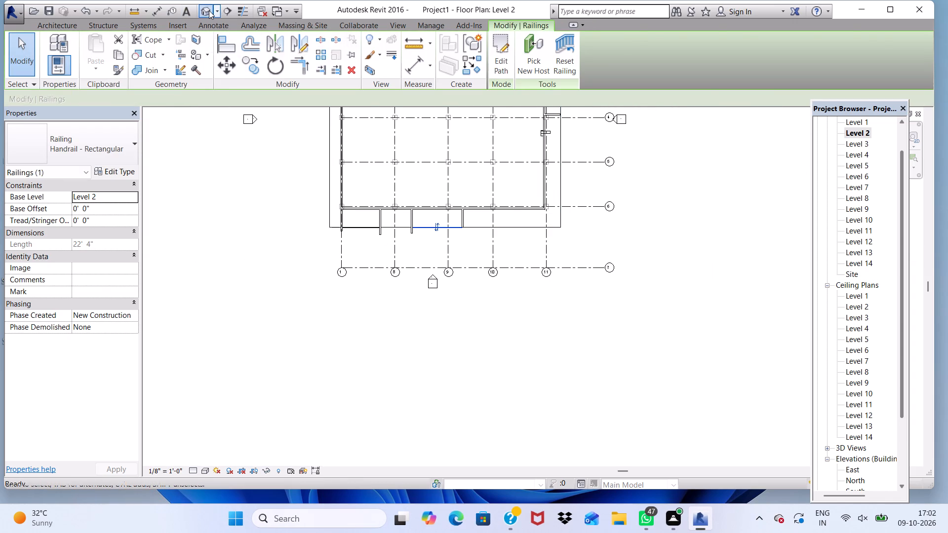
pyautogui.scroll(-5, 300, 241)
pyautogui.scroll(5, 429, 268)
pyautogui.scroll(2, 413, 223)
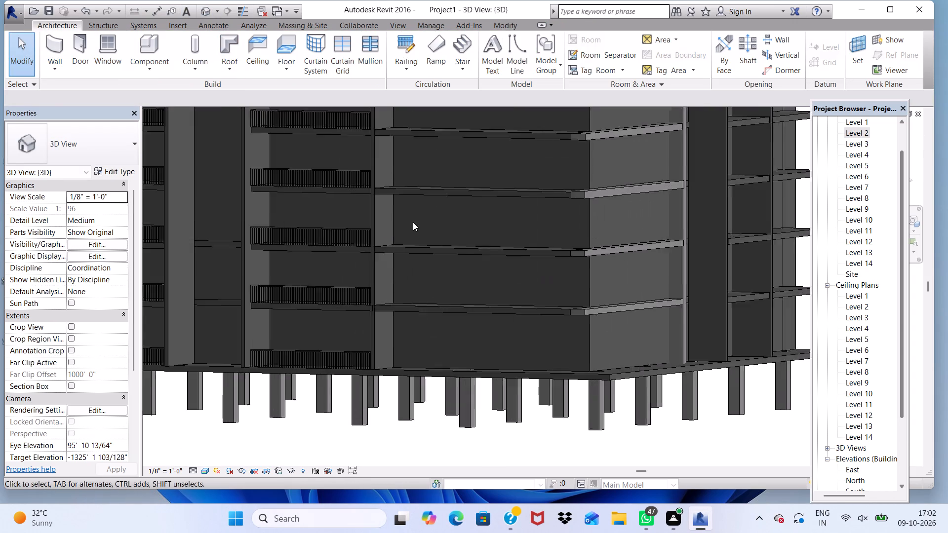
pyautogui.scroll(2, 413, 222)
pyautogui.scroll(-1, 420, 283)
pyautogui.keyDown('shift'); pyautogui.middleClick(423, 291); pyautogui.keyUp('shift')
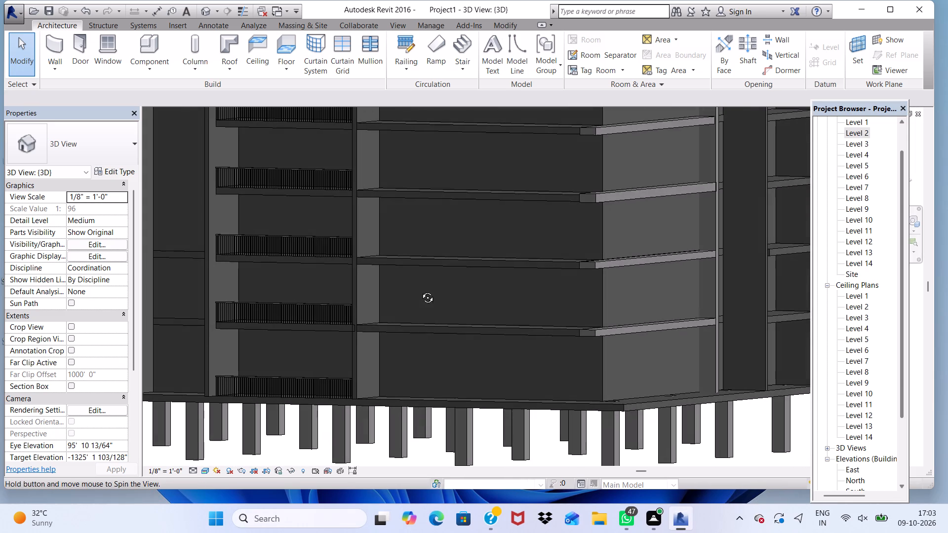
# On the Level 7 floor plan, add a Handrail - Rectangular railing about 36' 6" long along the outer edge of the grid 9–11 balcony.
pyautogui.scroll(1, 458, 376)
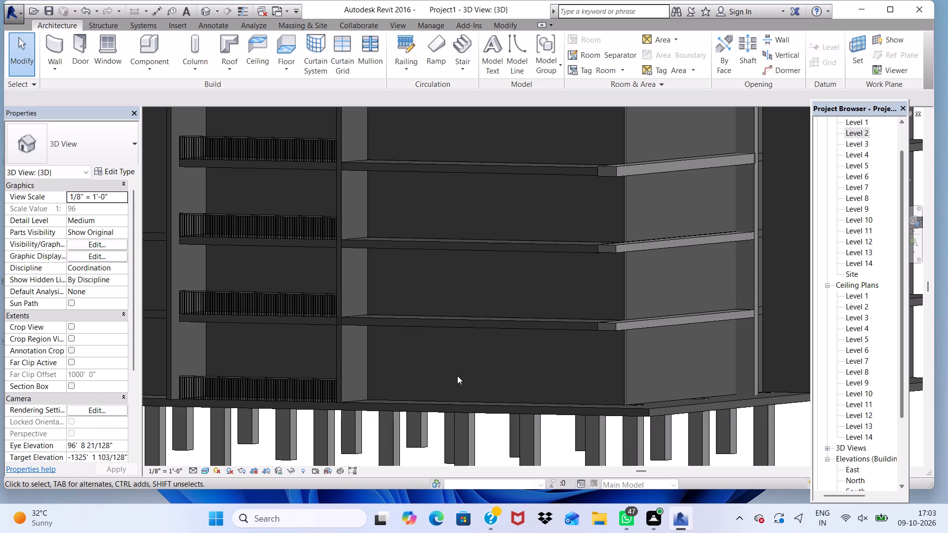
pyautogui.scroll(-4, 358, 280)
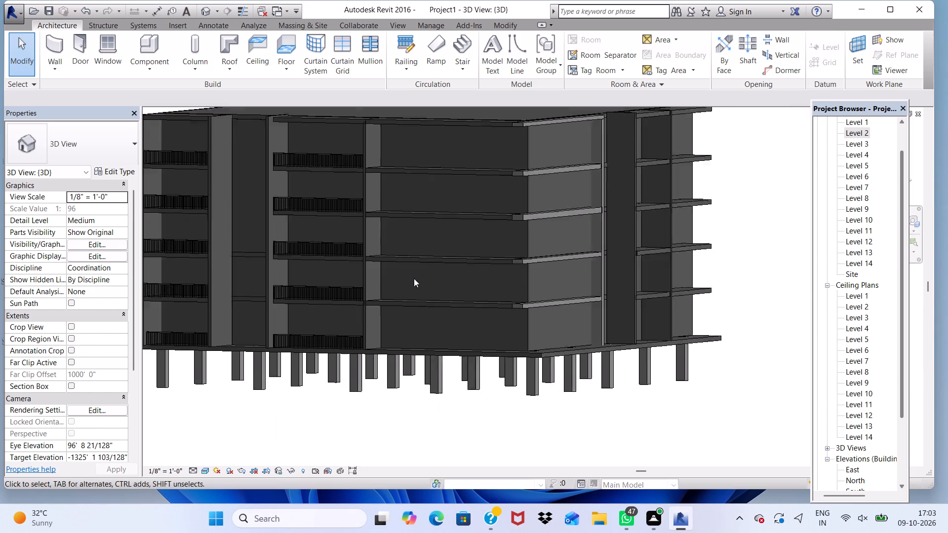
pyautogui.scroll(-1, 414, 278)
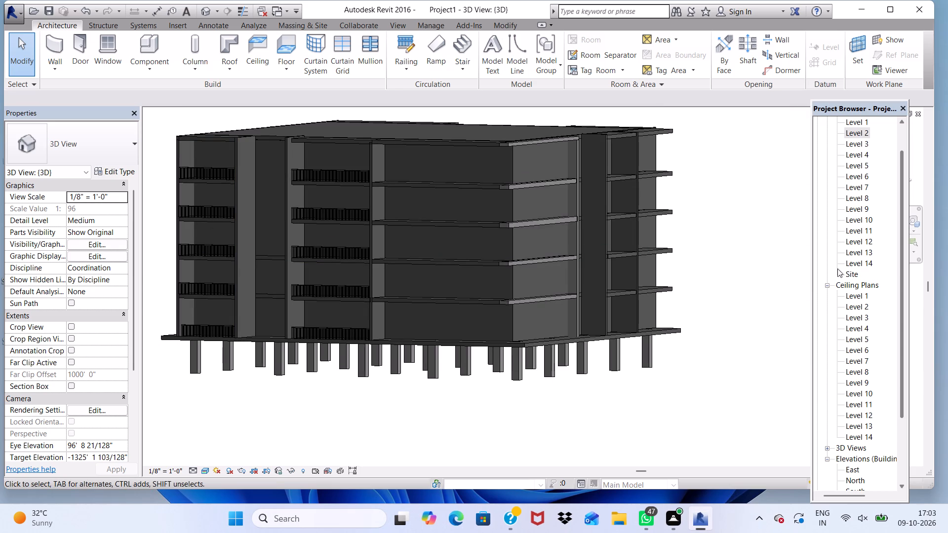
pyautogui.click(861, 177)
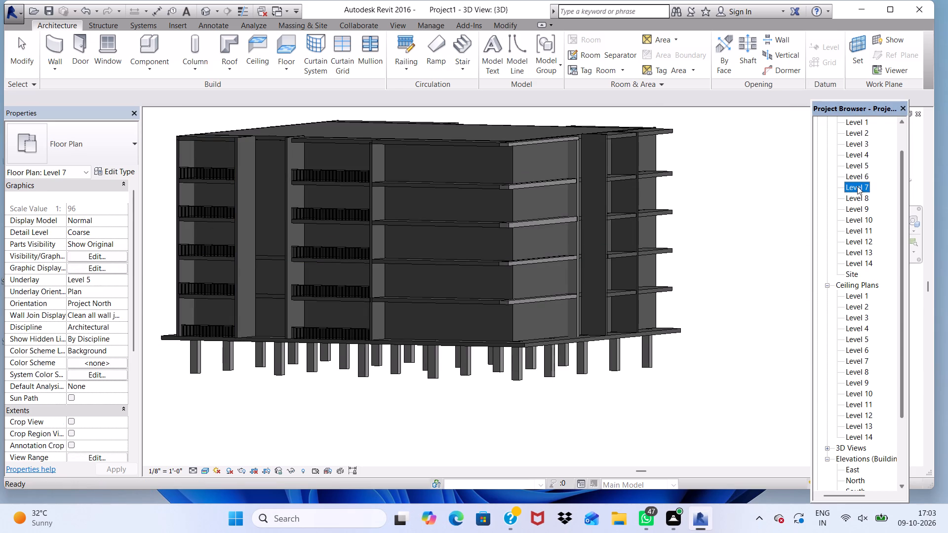
pyautogui.click(857, 186)
pyautogui.click(857, 186)
pyautogui.scroll(-14, 839, 198)
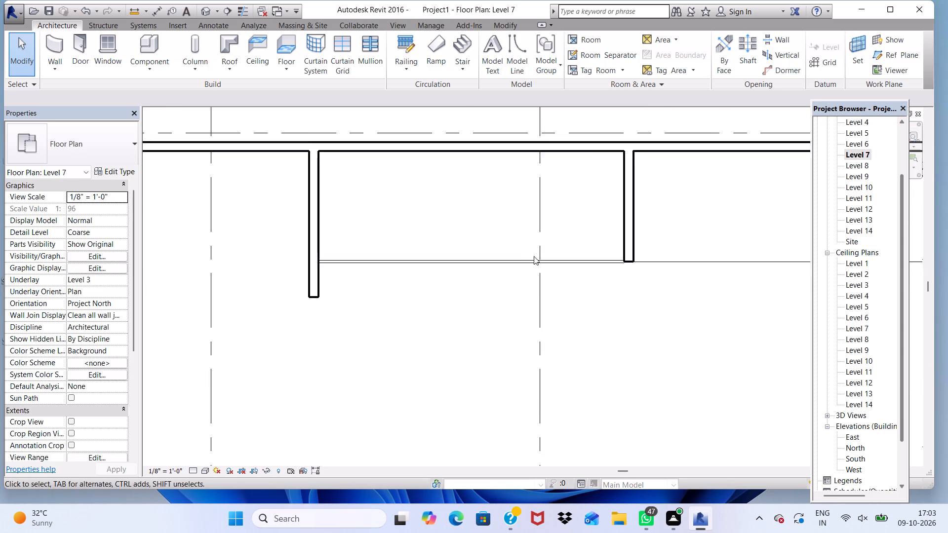
pyautogui.scroll(-4, 534, 256)
pyautogui.scroll(2, 639, 218)
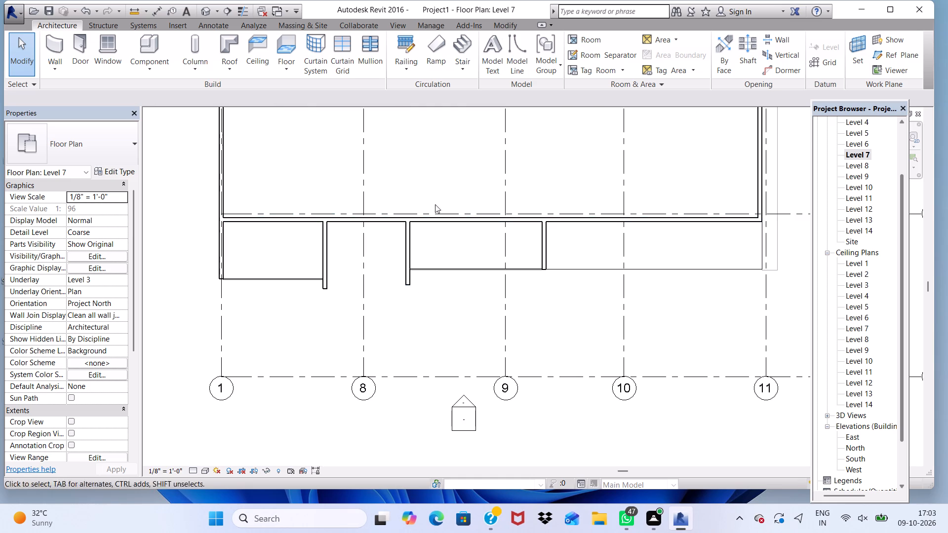
pyautogui.scroll(6, 574, 288)
pyautogui.scroll(-2, 475, 240)
pyautogui.scroll(-9, 312, 190)
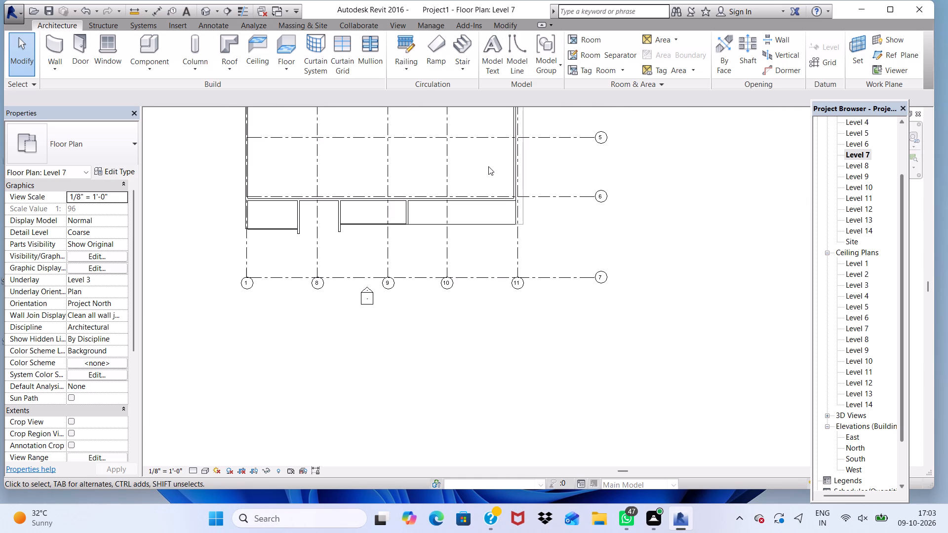
pyautogui.scroll(3, 486, 245)
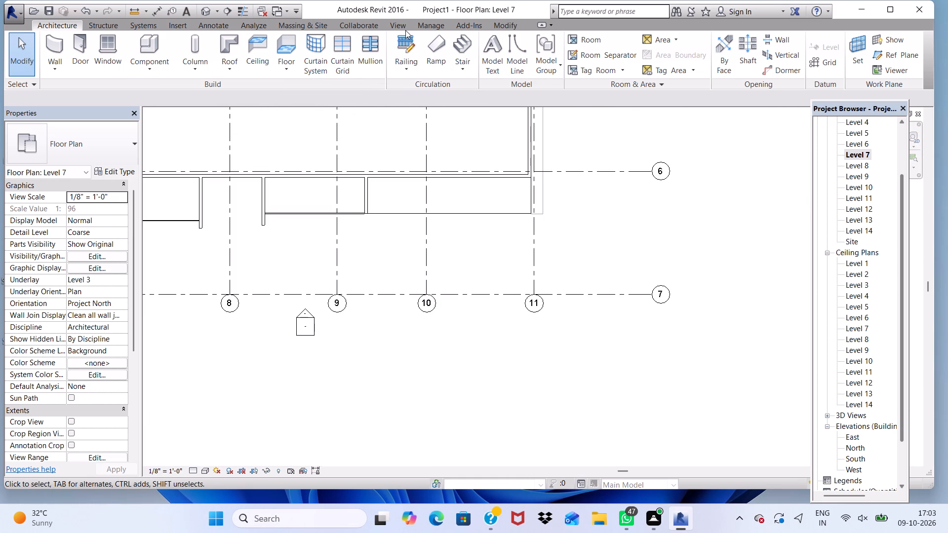
pyautogui.click(402, 37)
pyautogui.scroll(11, 381, 190)
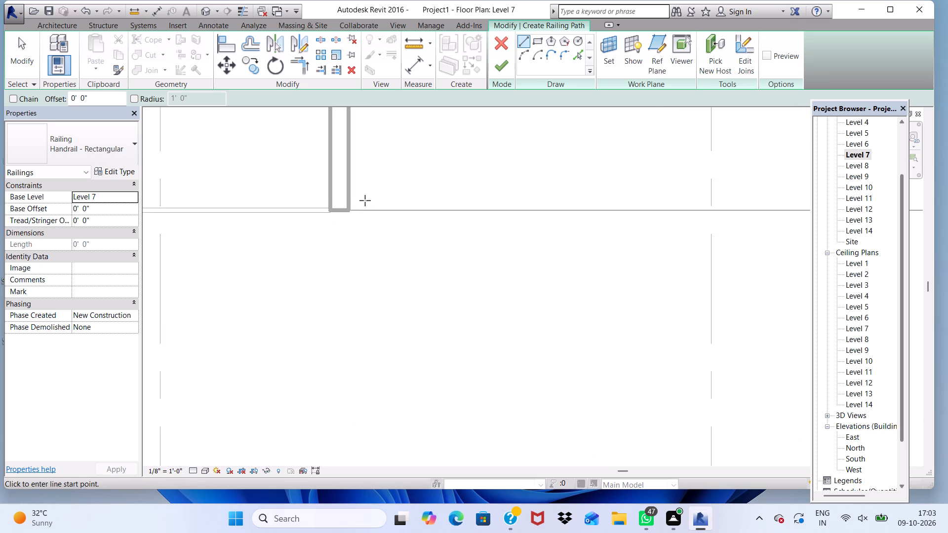
pyautogui.scroll(6, 365, 200)
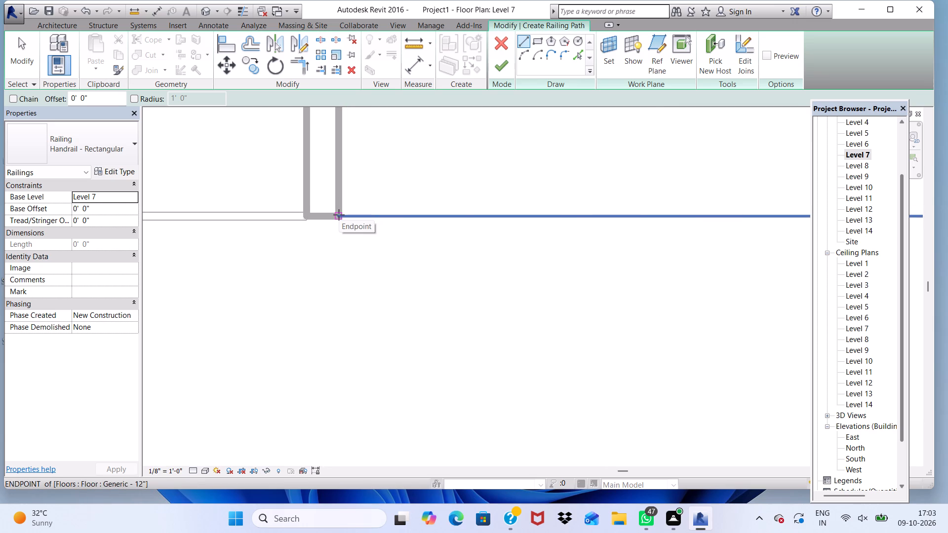
pyautogui.click(339, 215)
pyautogui.scroll(-14, 359, 197)
pyautogui.scroll(-2, 572, 198)
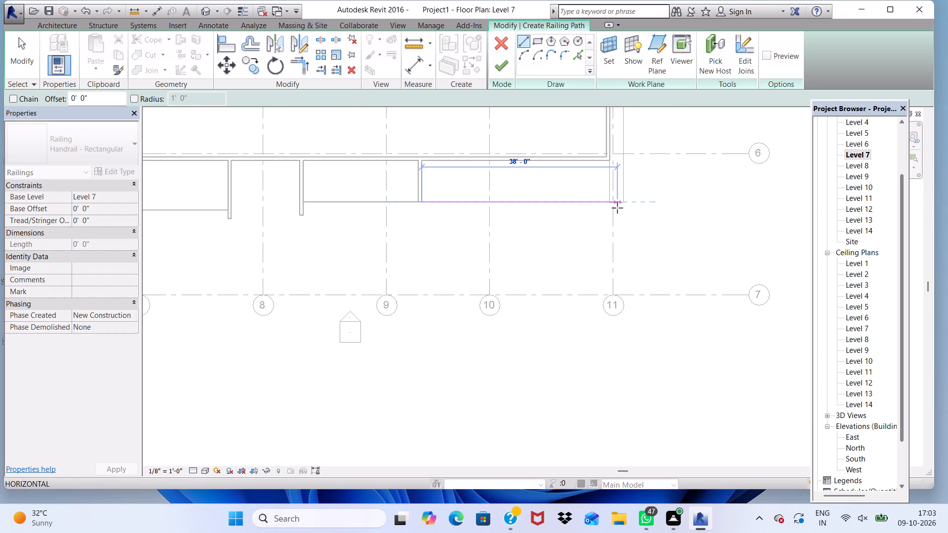
pyautogui.scroll(7, 595, 198)
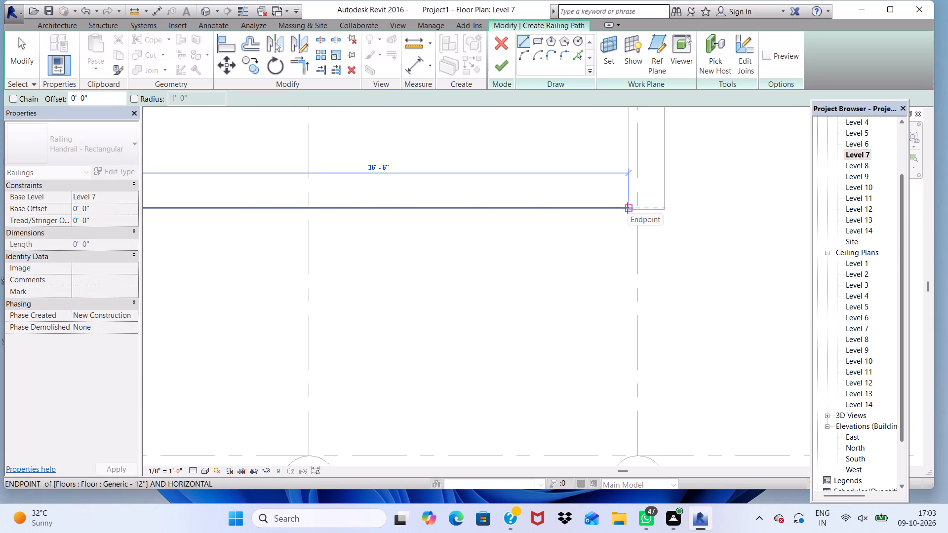
pyautogui.click(628, 208)
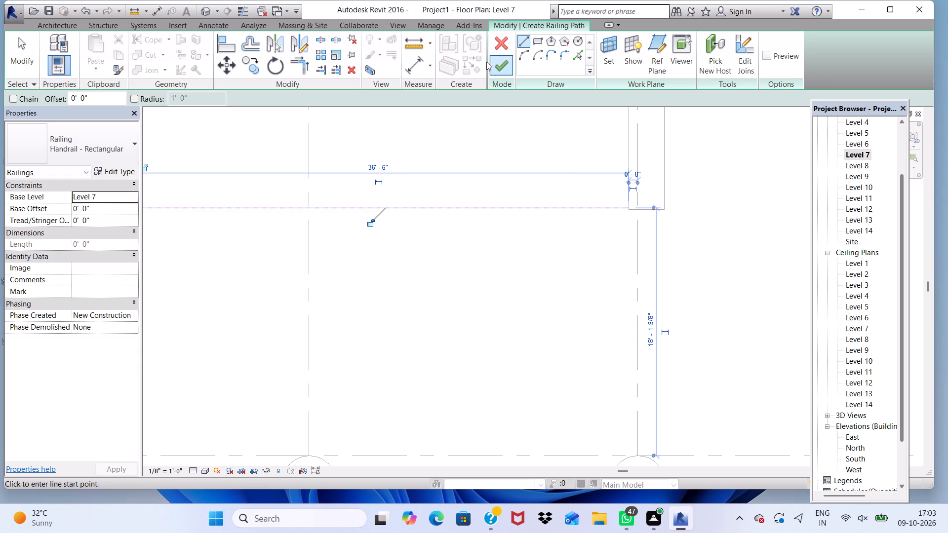
pyautogui.click(504, 63)
pyautogui.scroll(-7, 539, 160)
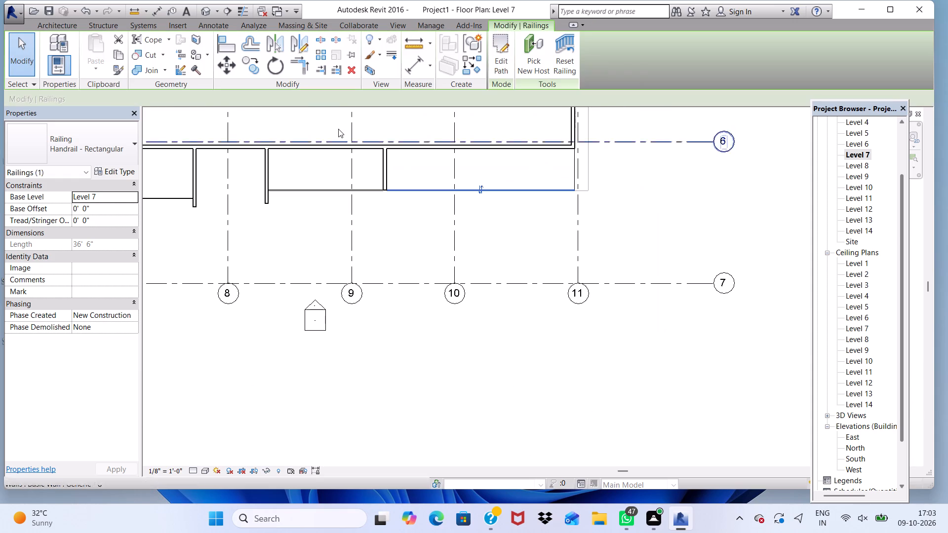
# Examine in 3D how the Level 7 balcony railing ends at the slab corner near grid 11.
pyautogui.click(206, 11)
pyautogui.scroll(-3, 289, 127)
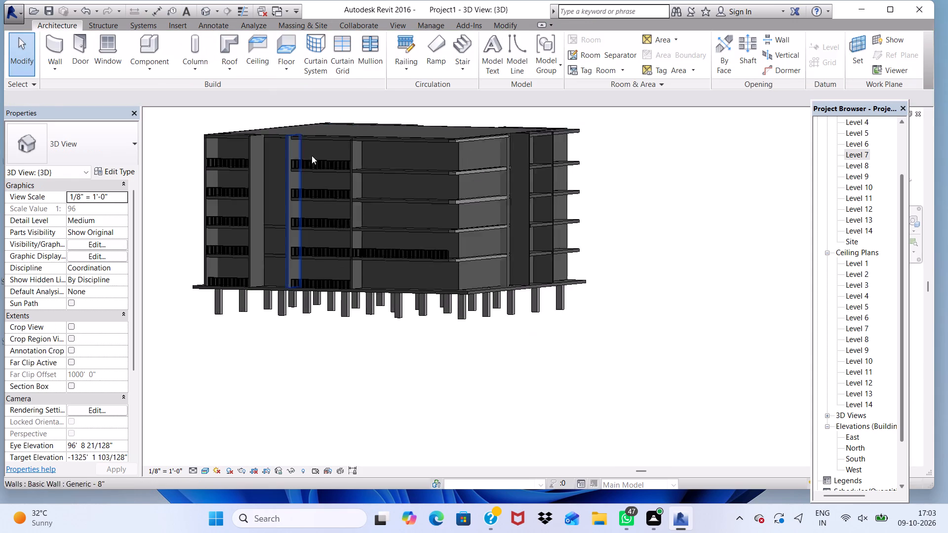
pyautogui.scroll(4, 374, 176)
pyautogui.scroll(11, 418, 261)
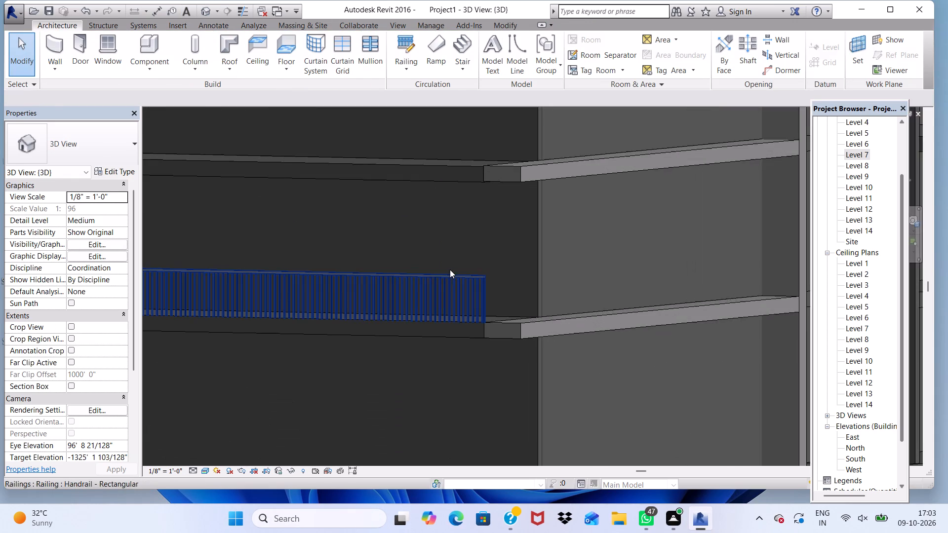
pyautogui.scroll(2, 390, 240)
pyautogui.scroll(-9, 357, 222)
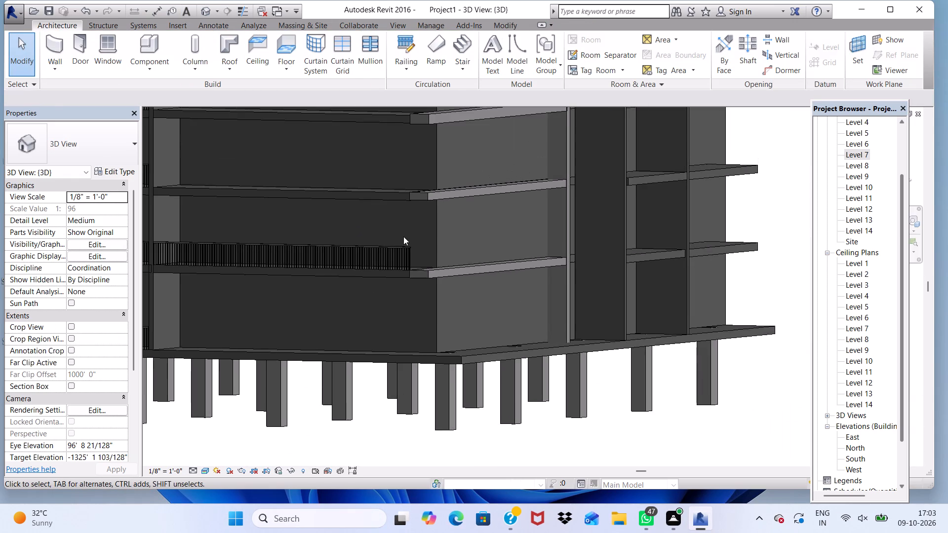
pyautogui.scroll(-1, 413, 249)
pyautogui.moveTo(418, 258); pyautogui.dragTo(398, 275, button='middle')
pyautogui.scroll(-1, 398, 276)
pyautogui.scroll(6, 391, 257)
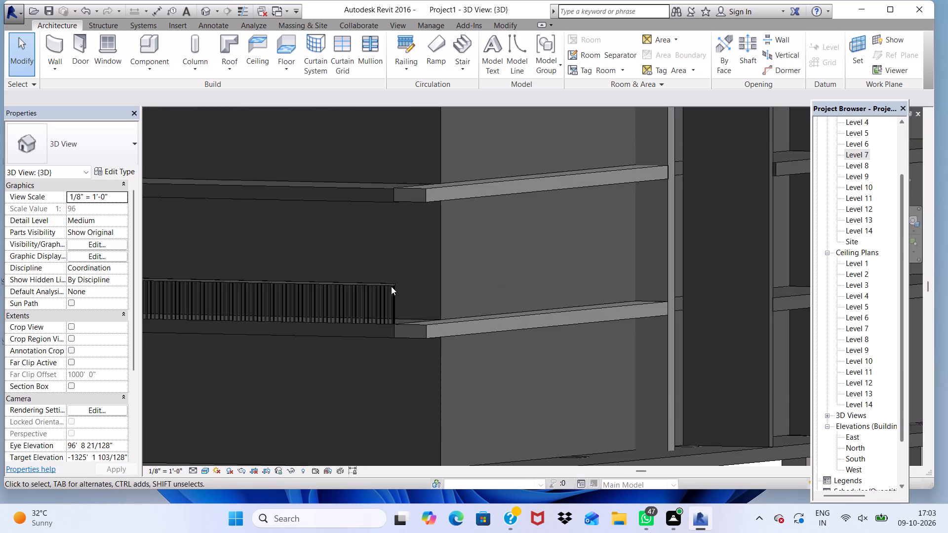
pyautogui.scroll(5, 396, 291)
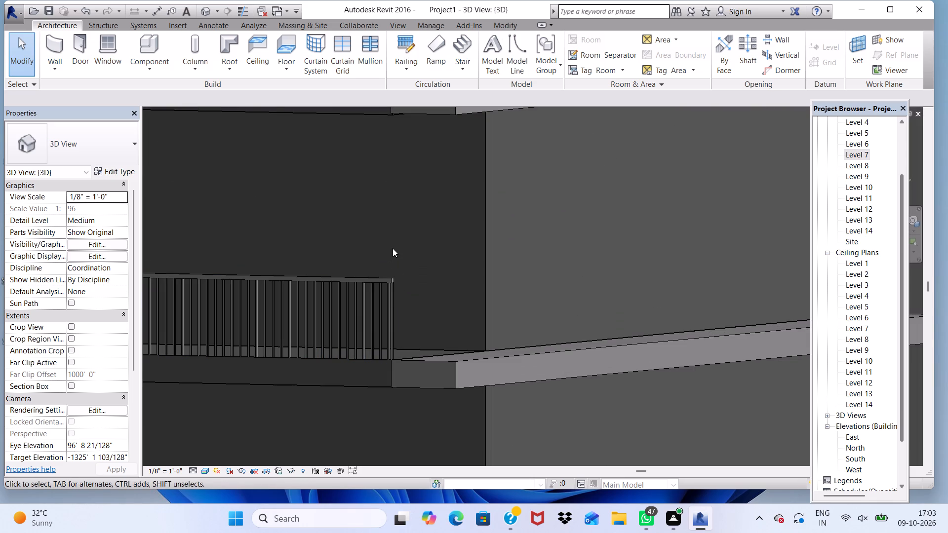
pyautogui.scroll(-3, 393, 248)
pyautogui.scroll(1, 468, 348)
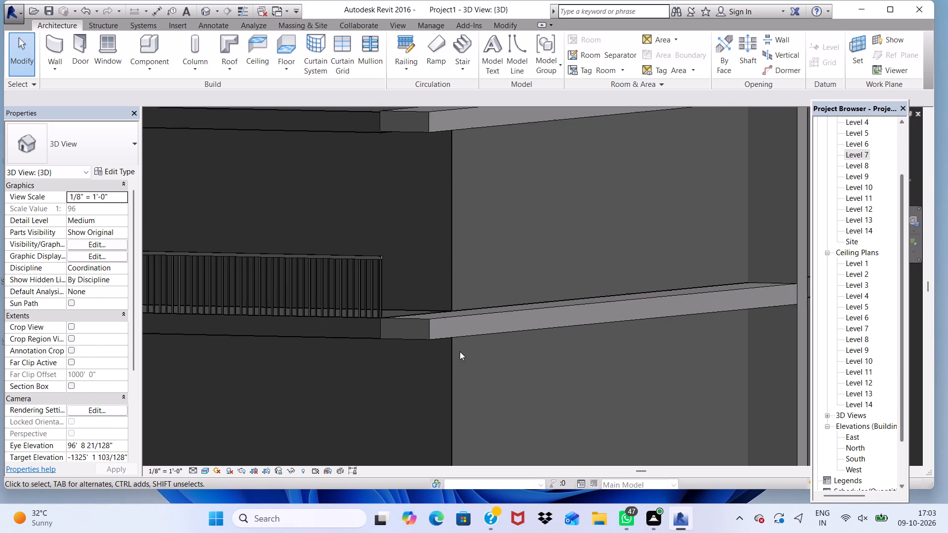
# On the Level 7 floor plan, add a Handrail - Rectangular railing about 8' 2" long from the wall corner near grid 11 to the front railing's end.
pyautogui.doubleClick(858, 156)
pyautogui.scroll(-5, 767, 212)
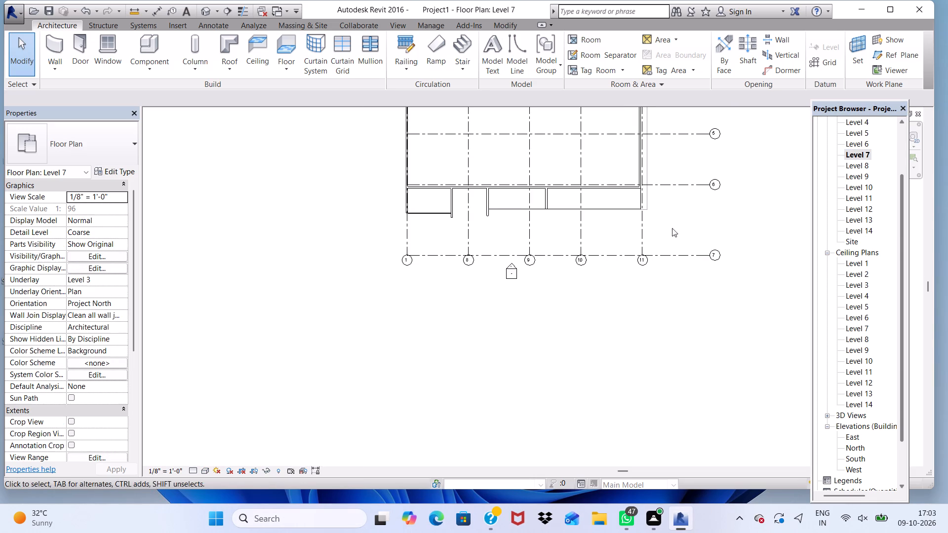
pyautogui.scroll(12, 654, 197)
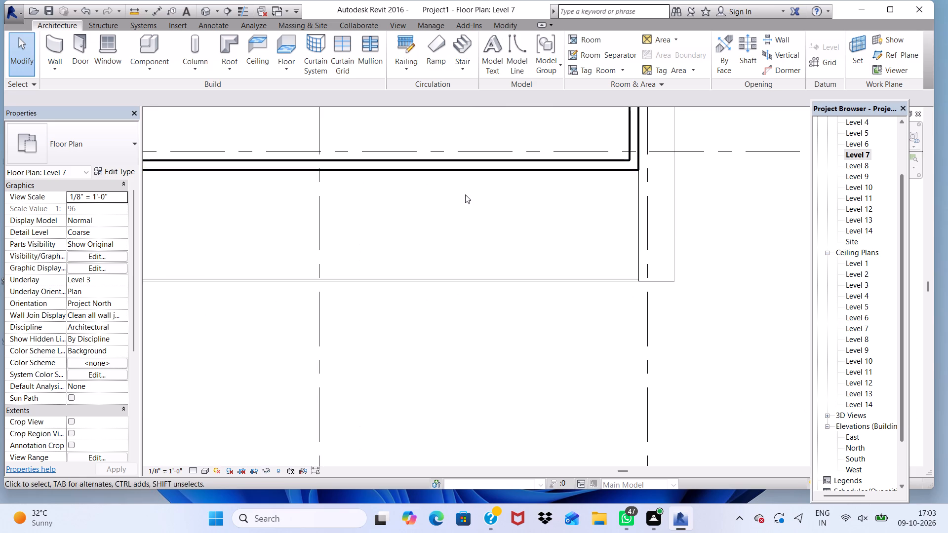
pyautogui.click(405, 37)
pyautogui.scroll(10, 652, 166)
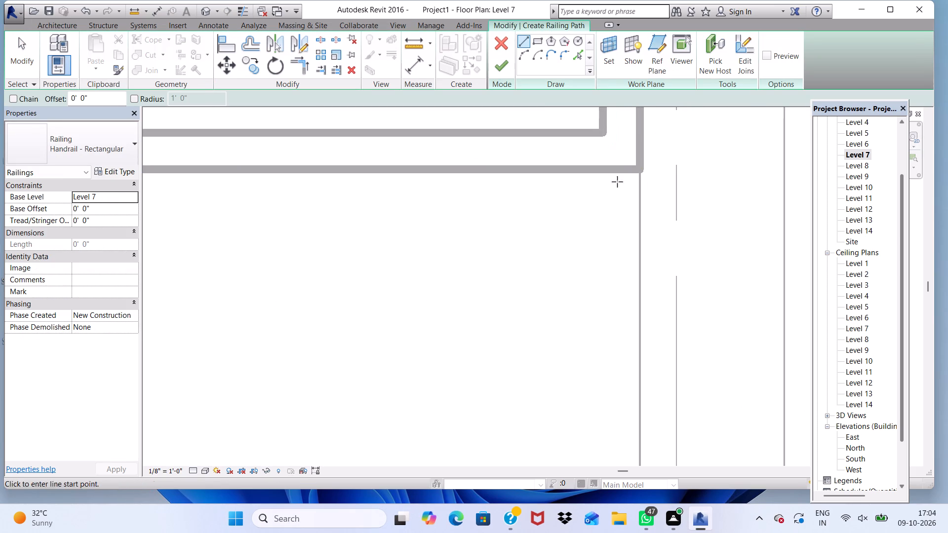
pyautogui.click(637, 172)
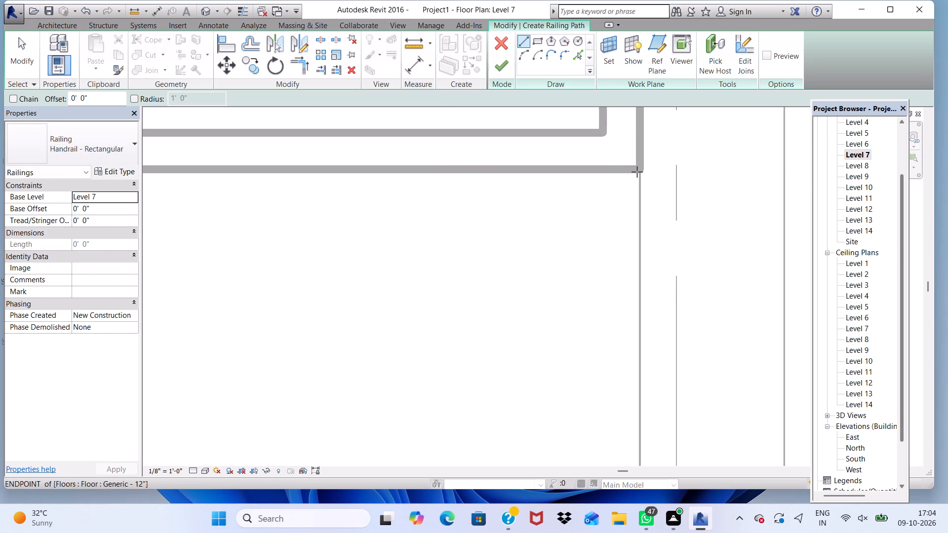
pyautogui.scroll(-10, 653, 161)
pyautogui.scroll(12, 660, 305)
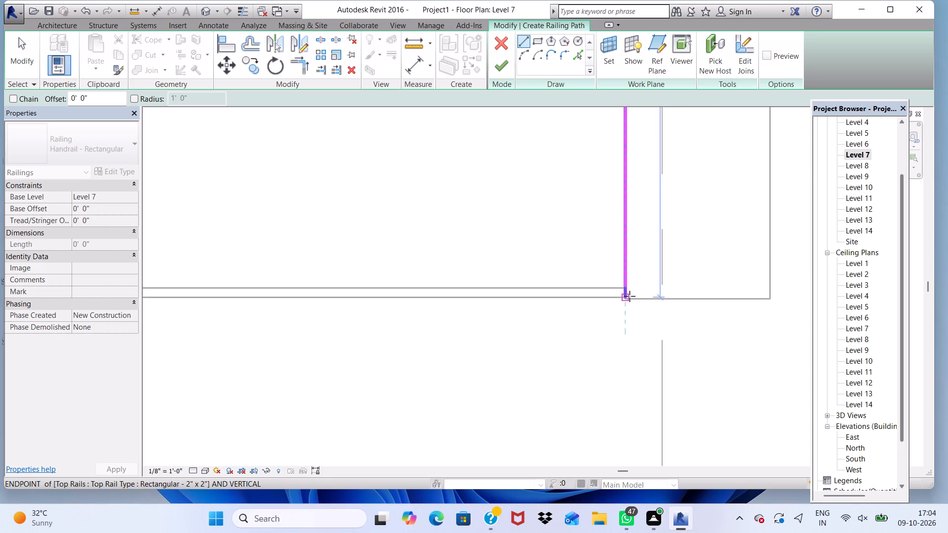
pyautogui.scroll(2, 630, 296)
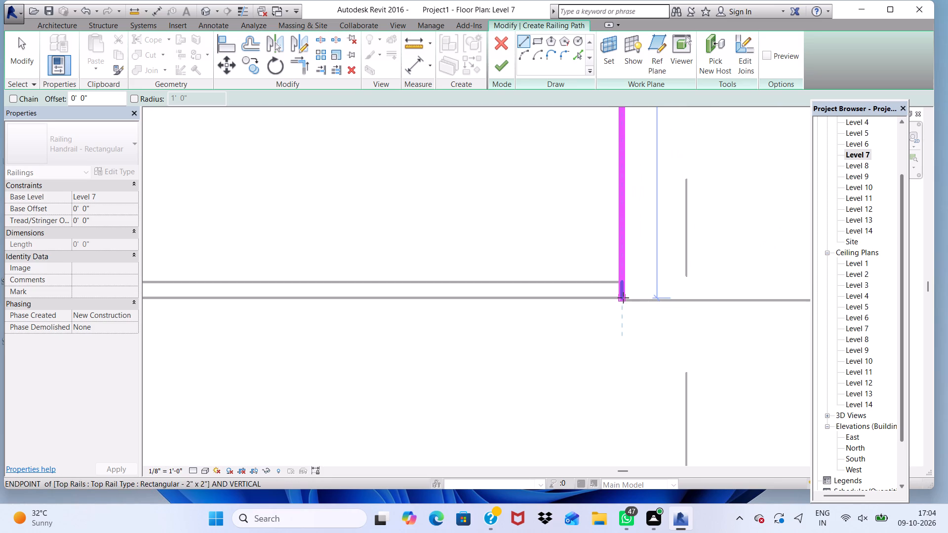
pyautogui.click(624, 297)
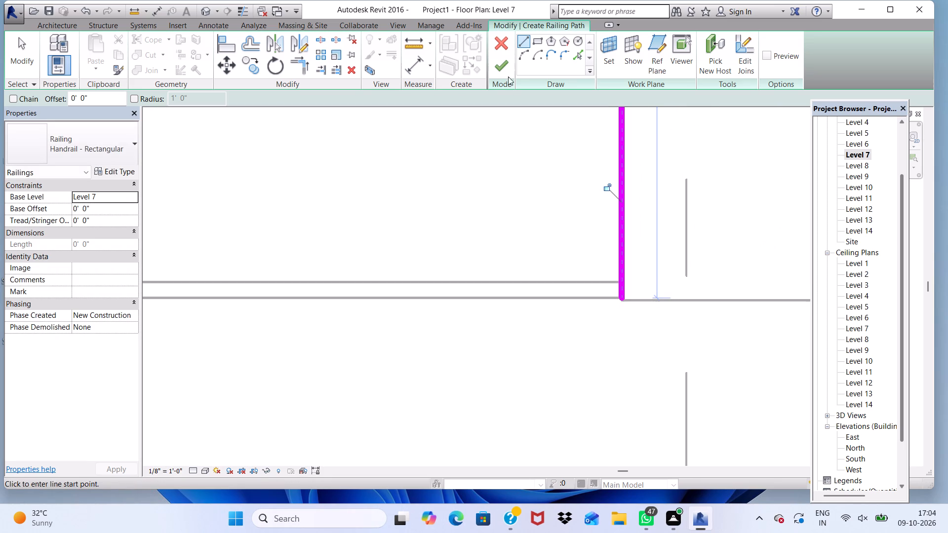
pyautogui.click(500, 58)
pyautogui.scroll(-19, 531, 171)
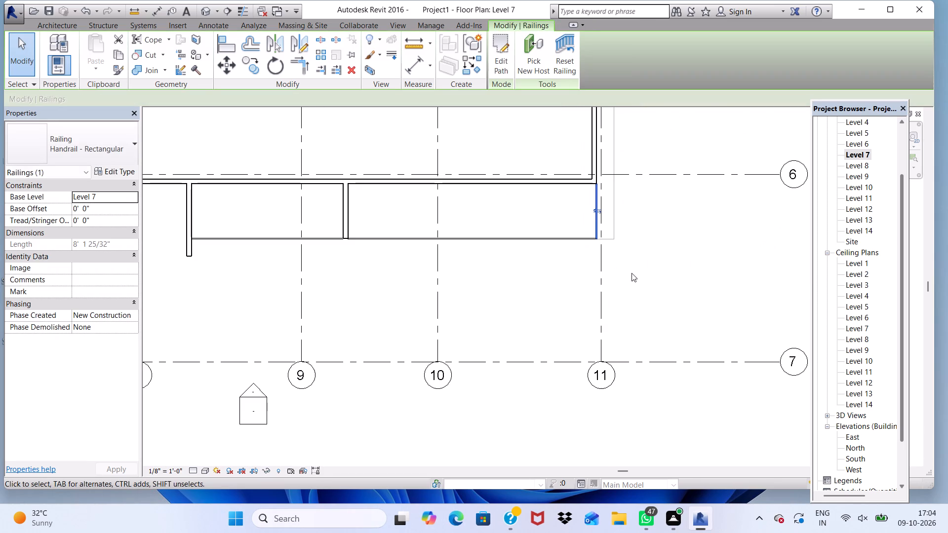
# Examine the Level 7 corner balcony's front and side railings in 3D.
pyautogui.scroll(1, 485, 103)
pyautogui.click(208, 9)
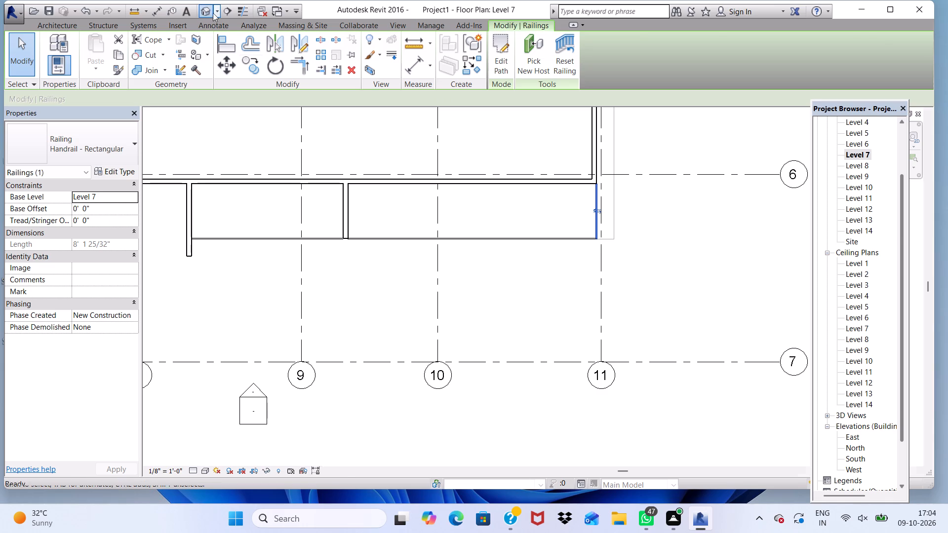
pyautogui.scroll(5, 447, 302)
pyautogui.scroll(4, 372, 275)
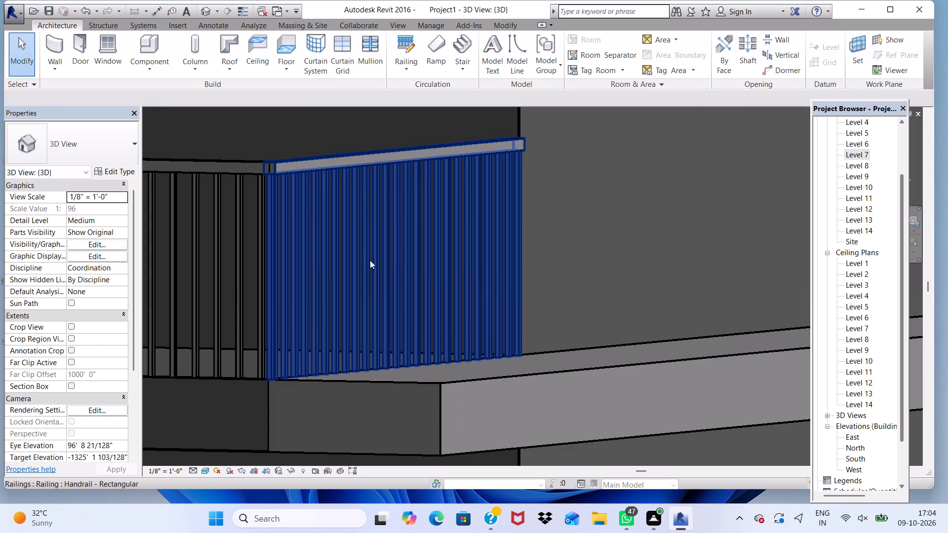
pyautogui.scroll(-10, 370, 260)
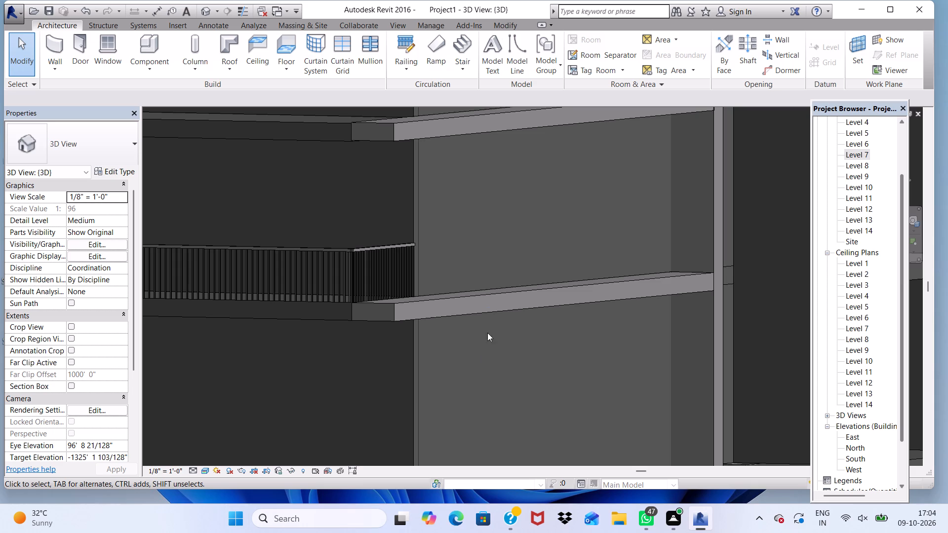
pyautogui.scroll(-8, 299, 231)
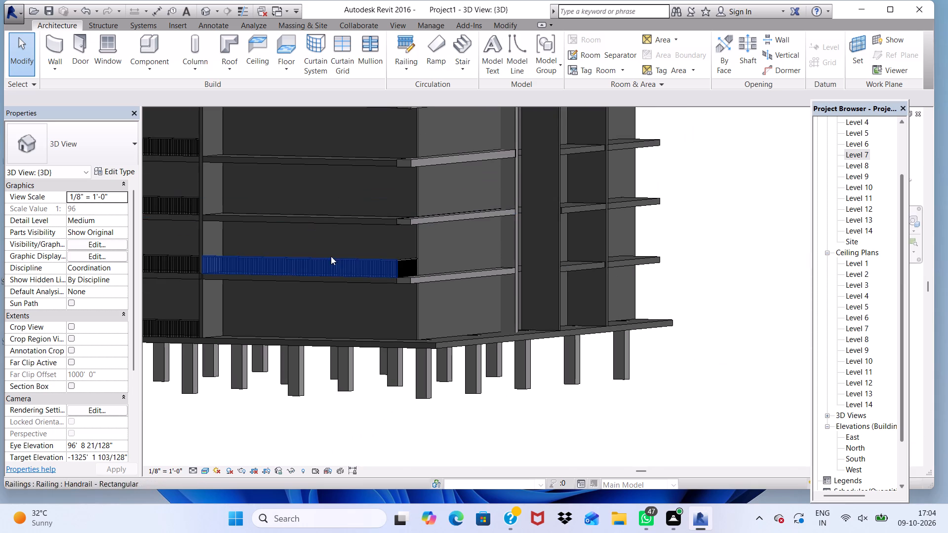
pyautogui.scroll(3, 848, 125)
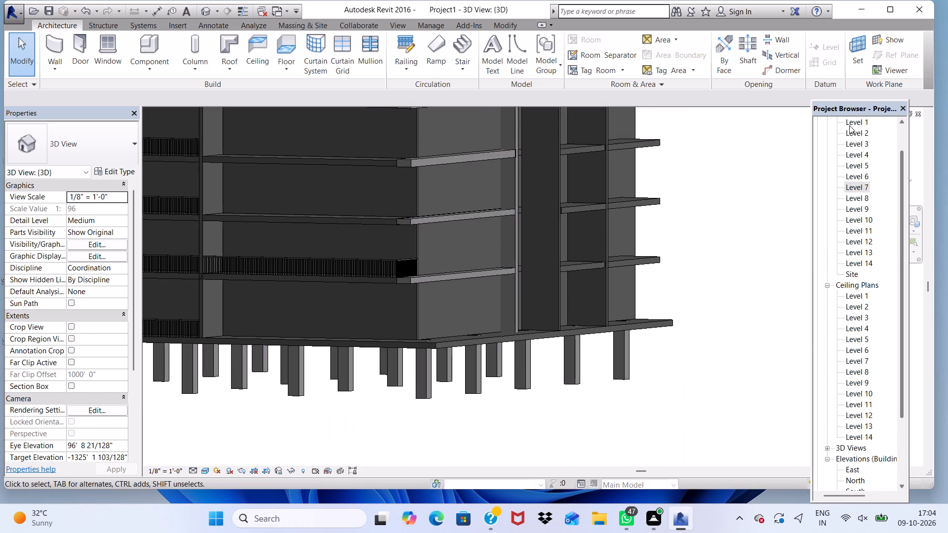
# On the Level 2 floor plan, add a Handrail - Rectangular railing about 37' 2" long from the cross wall near grid 9 to grid 11.
pyautogui.doubleClick(861, 134)
pyautogui.scroll(-5, 801, 161)
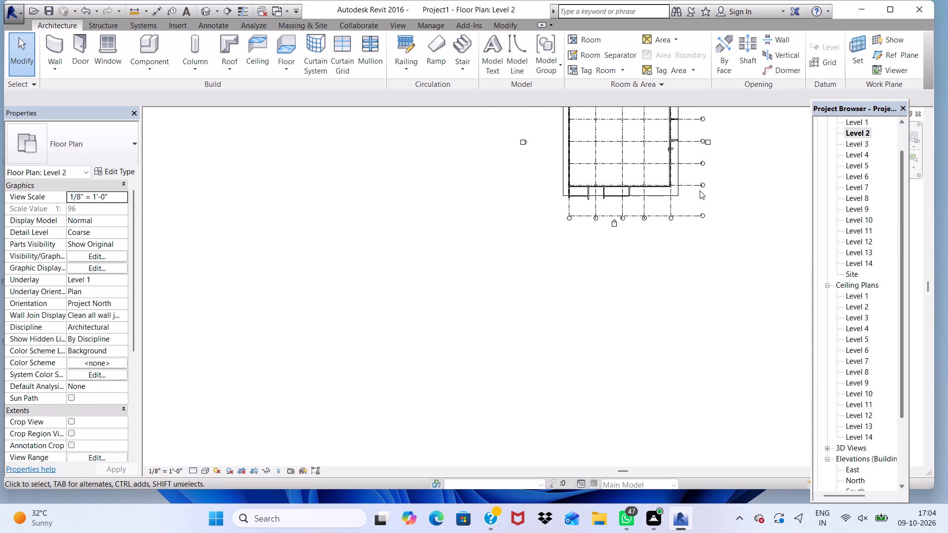
pyautogui.scroll(9, 687, 179)
pyautogui.scroll(3, 621, 190)
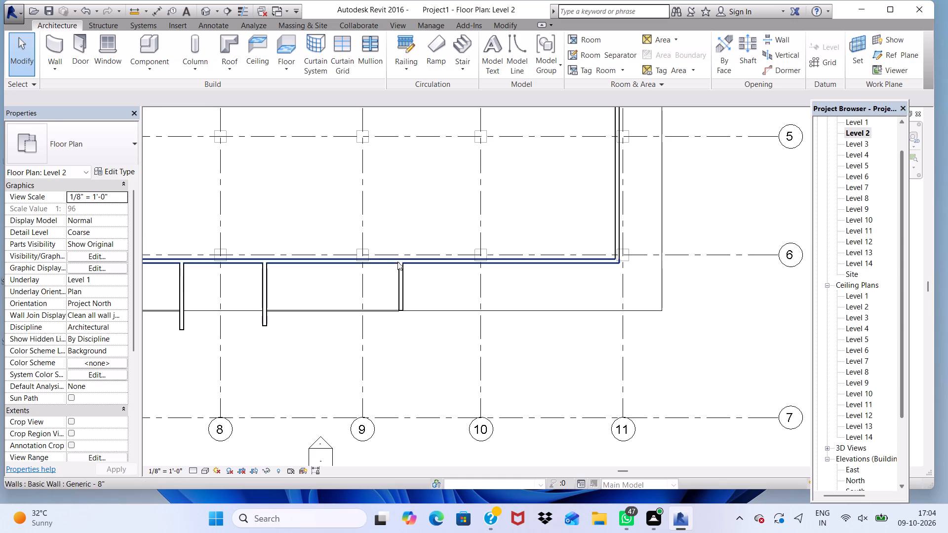
pyautogui.click(395, 41)
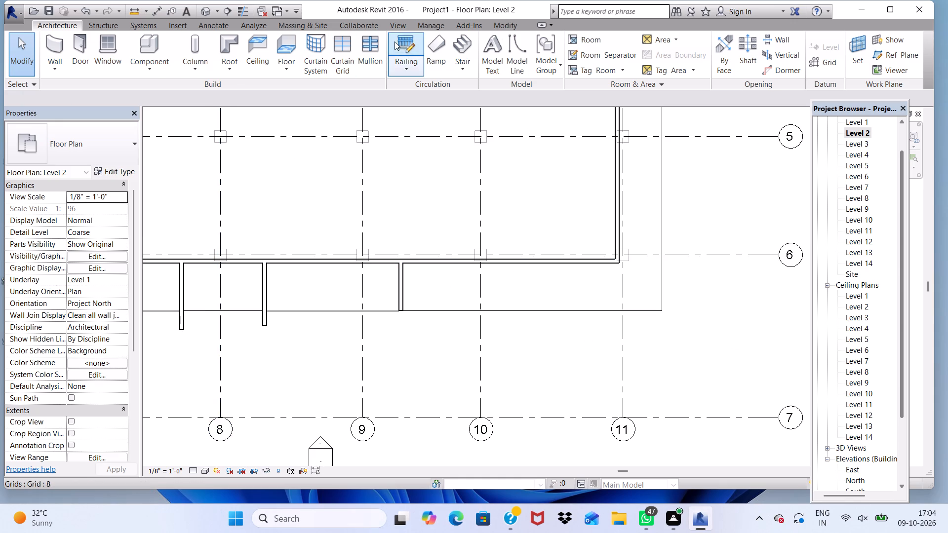
pyautogui.scroll(6, 424, 303)
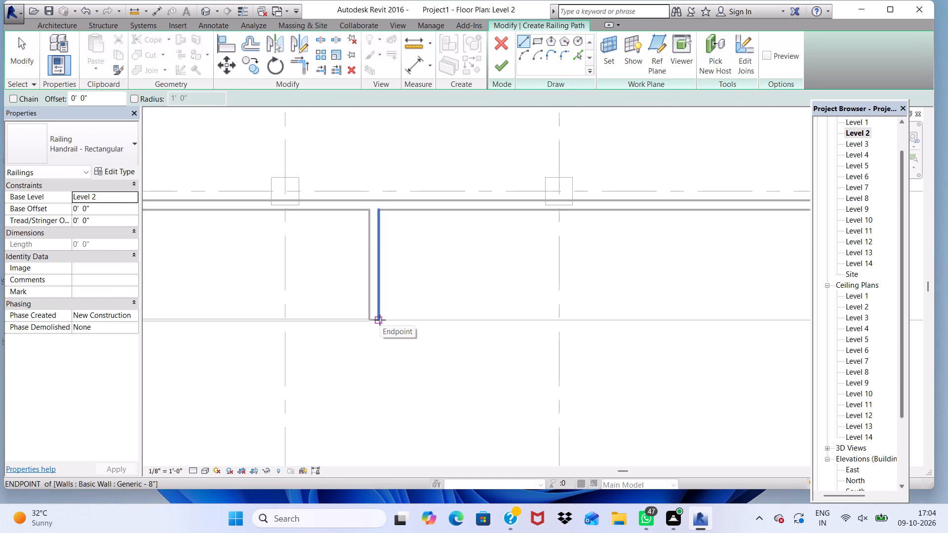
pyautogui.click(380, 320)
pyautogui.scroll(-5, 406, 311)
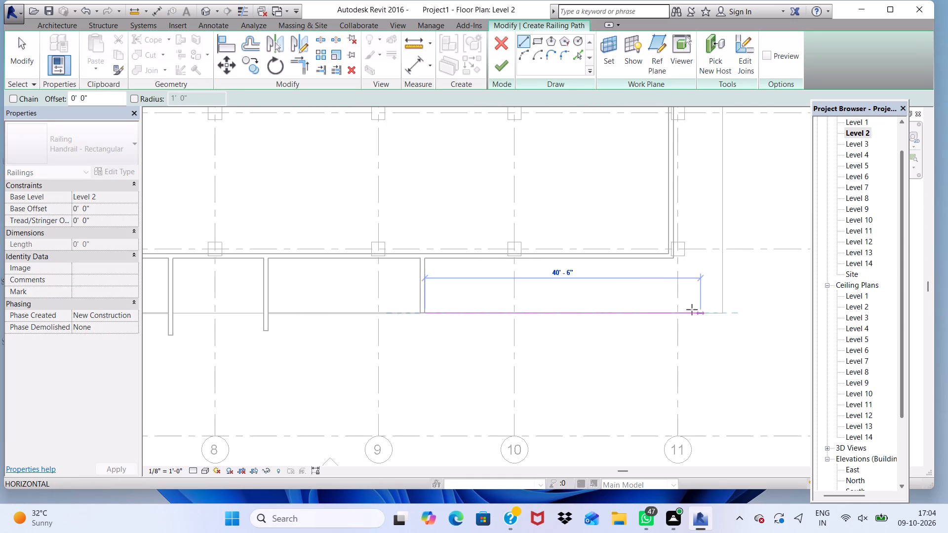
pyautogui.click(677, 310)
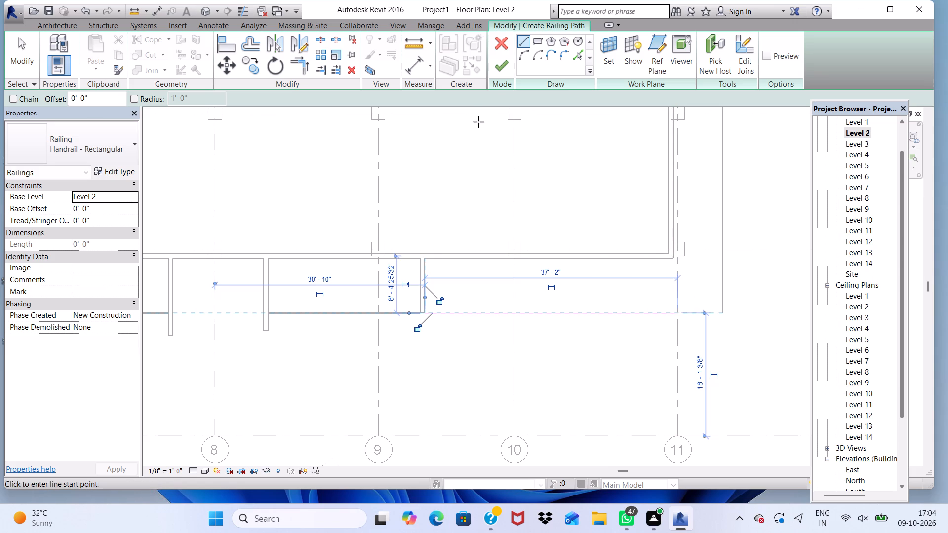
pyautogui.click(498, 64)
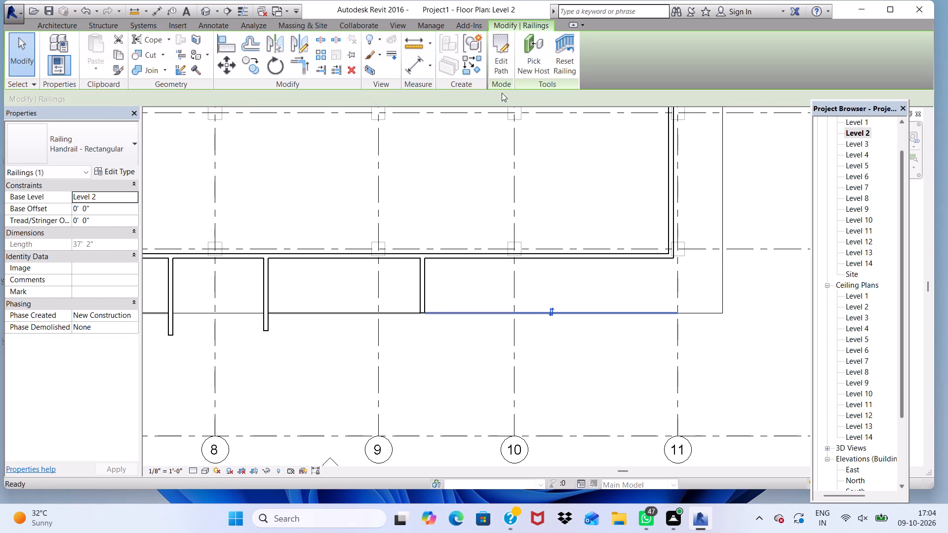
# Add a Level 2 Handrail - Rectangular side railing about 8' long along grid 11, from the front railing's end to the wall line.
pyautogui.click(69, 23)
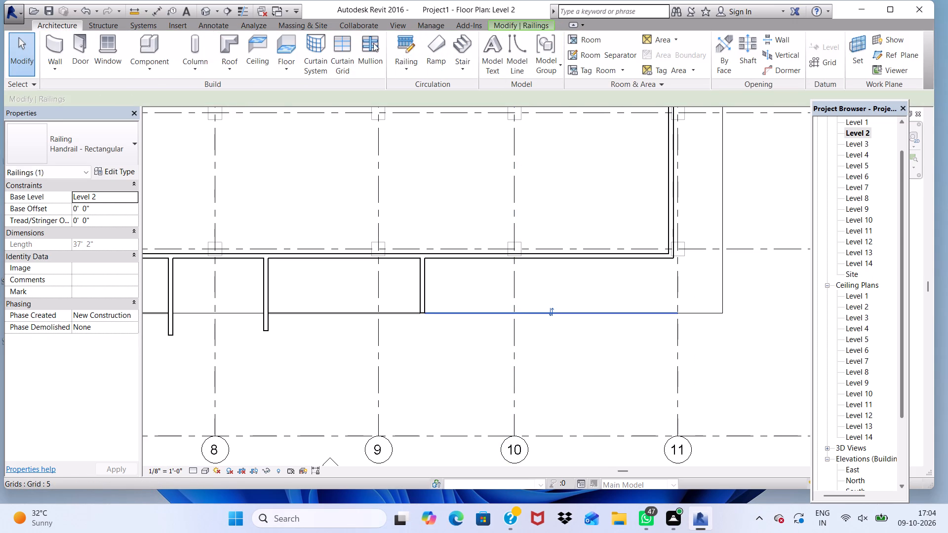
pyautogui.click(400, 39)
pyautogui.scroll(4, 692, 278)
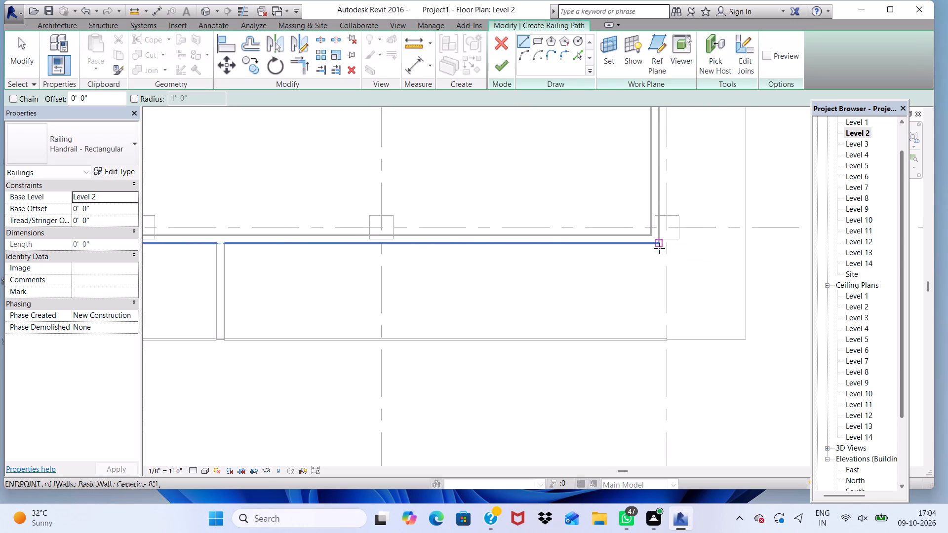
pyautogui.scroll(2, 658, 245)
pyautogui.click(658, 241)
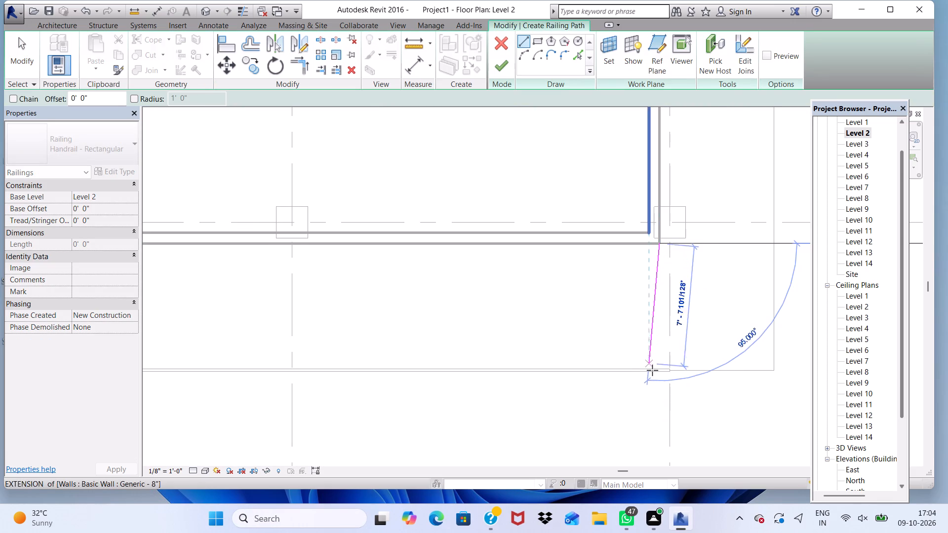
pyautogui.scroll(4, 673, 360)
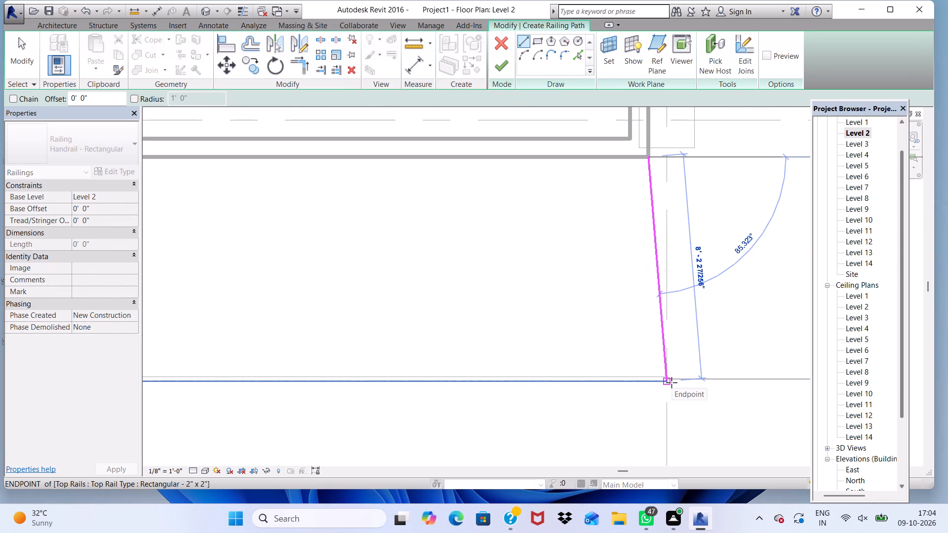
pyautogui.press('space')
pyautogui.press('Escape')
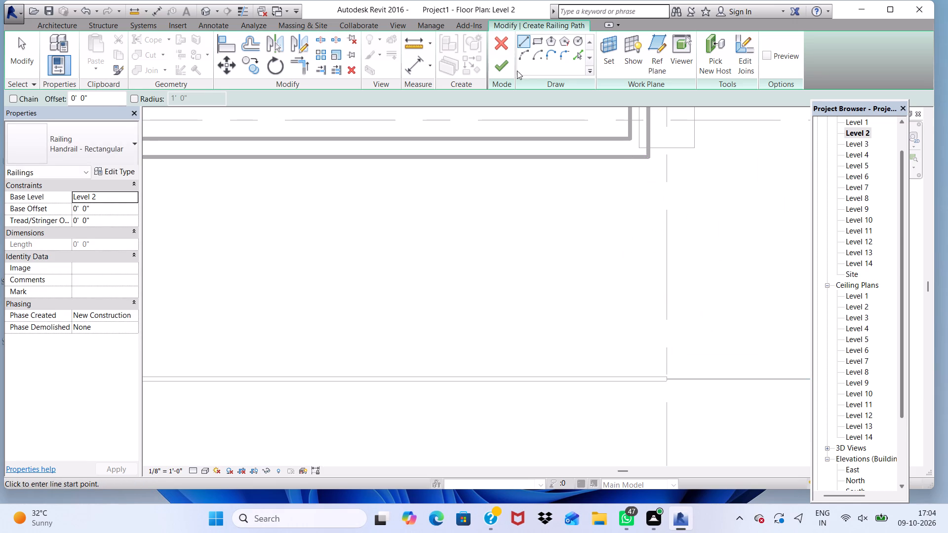
pyautogui.click(665, 375)
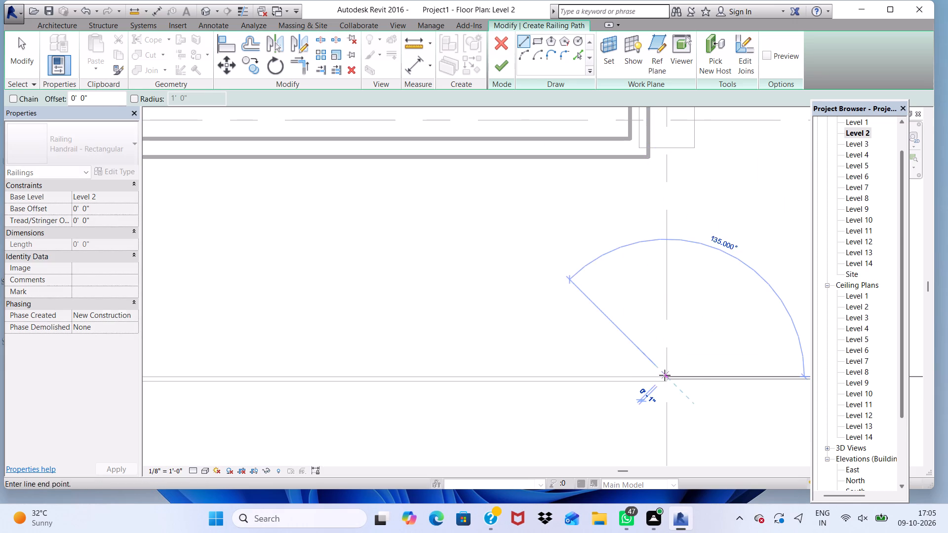
pyautogui.click(668, 155)
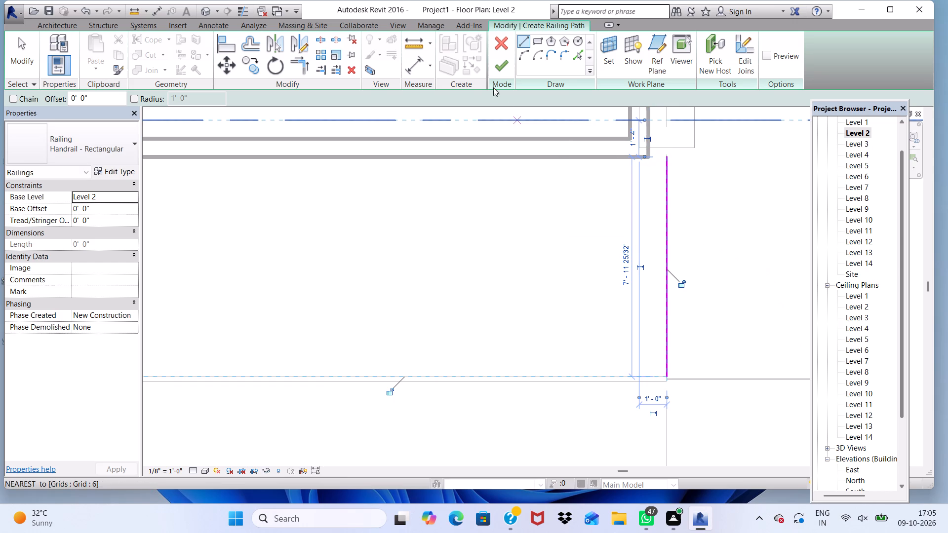
pyautogui.click(199, 10)
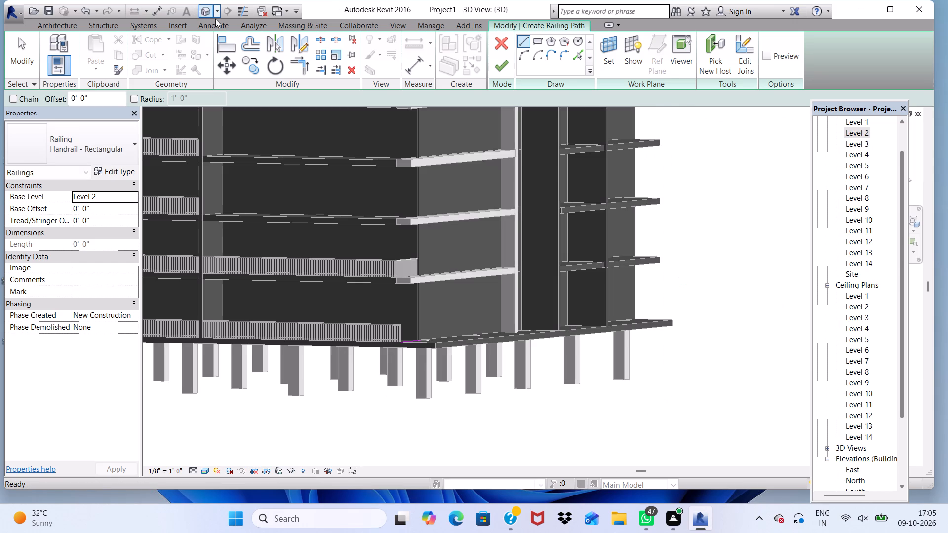
pyautogui.click(501, 62)
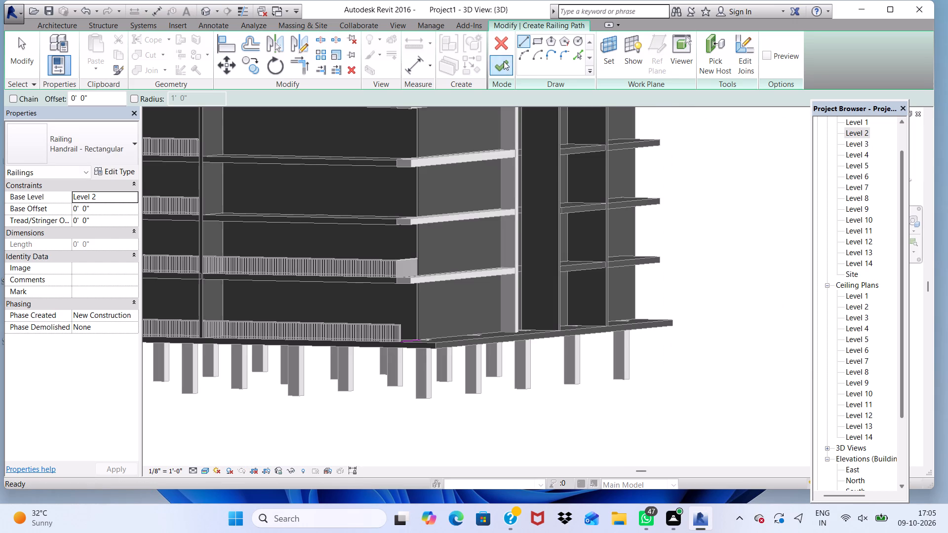
# Examine in 3D how the Level 2 corner's front and side railings meet each other and the wall.
pyautogui.scroll(5, 473, 293)
pyautogui.scroll(4, 406, 329)
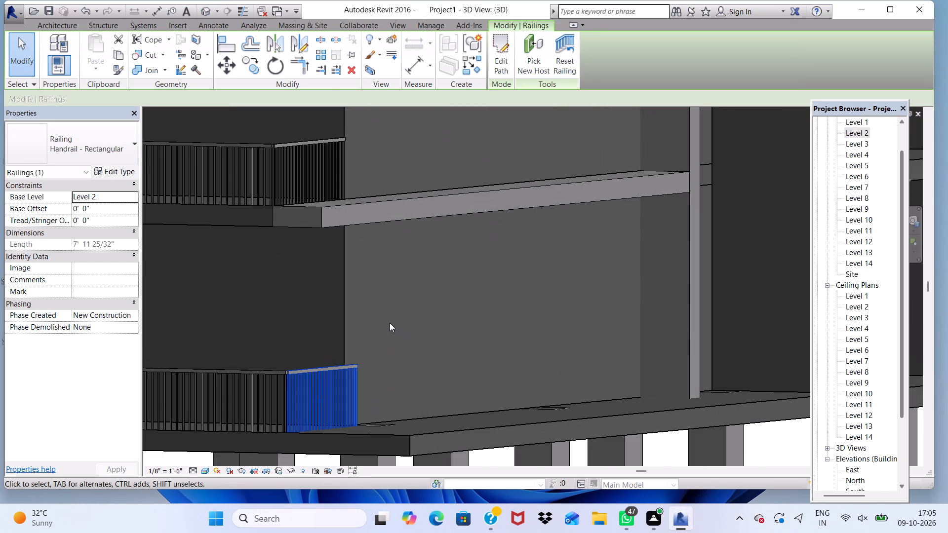
pyautogui.scroll(-5, 390, 323)
pyautogui.press('space')
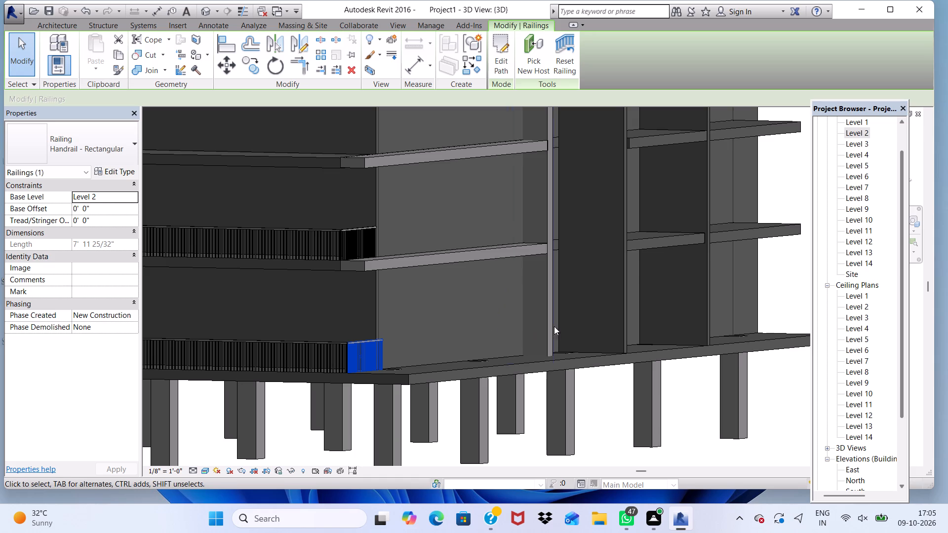
pyautogui.click(801, 289)
pyautogui.scroll(-4, 704, 277)
pyautogui.scroll(3, 514, 337)
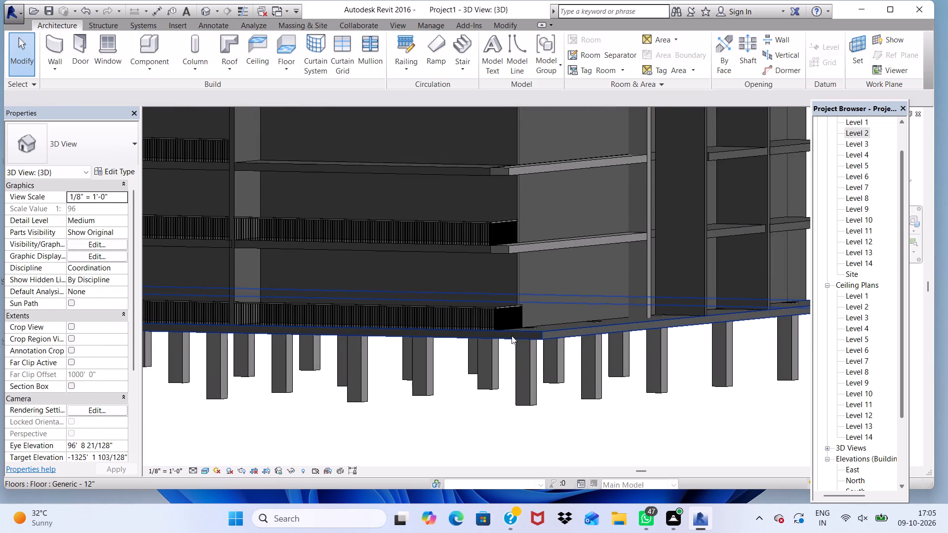
pyautogui.keyDown('shift'); pyautogui.moveTo(551, 321); pyautogui.dragTo(449, 320, button='middle'); pyautogui.keyUp('shift')
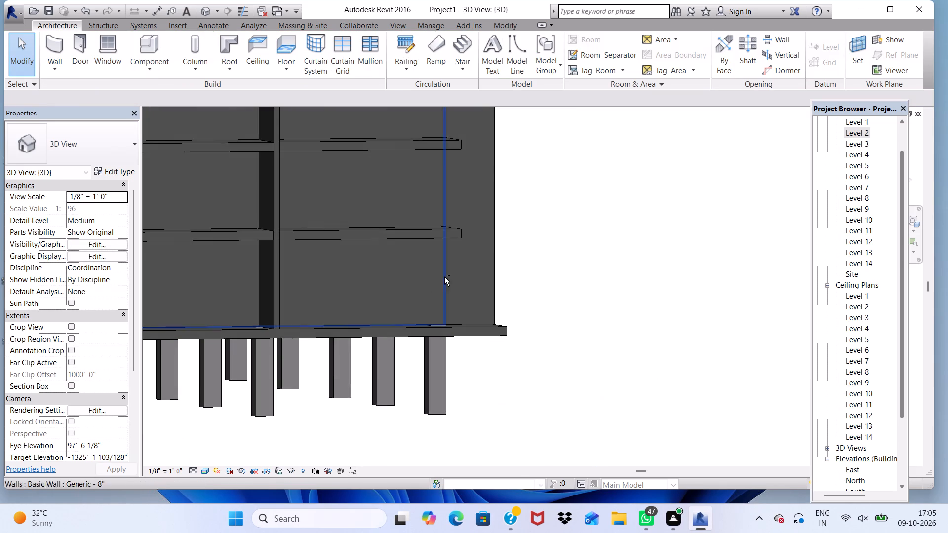
pyautogui.scroll(-10, 428, 315)
pyautogui.keyDown('shift'); pyautogui.scroll(2, 424, 321); pyautogui.keyUp('shift')
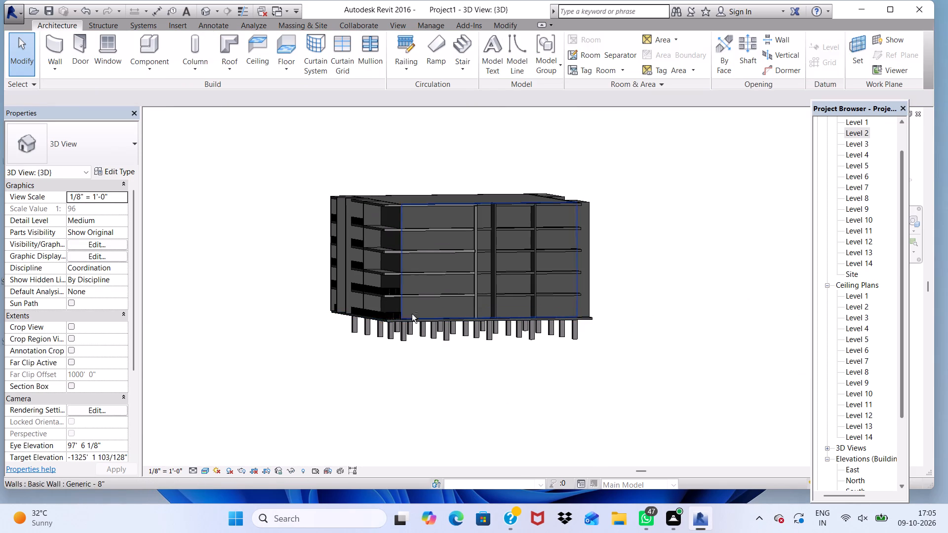
pyautogui.keyDown('shift'); pyautogui.scroll(2, 384, 314); pyautogui.keyUp('shift')
pyautogui.keyDown('shift'); pyautogui.scroll(-1, 368, 324); pyautogui.keyUp('shift')
pyautogui.keyDown('shift'); pyautogui.moveTo(368, 324); pyautogui.dragTo(429, 422, button='middle'); pyautogui.keyUp('shift')
pyautogui.keyDown('shift'); pyautogui.scroll(3, 438, 424); pyautogui.keyUp('shift')
pyautogui.scroll(17, 552, 411)
pyautogui.scroll(5, 565, 318)
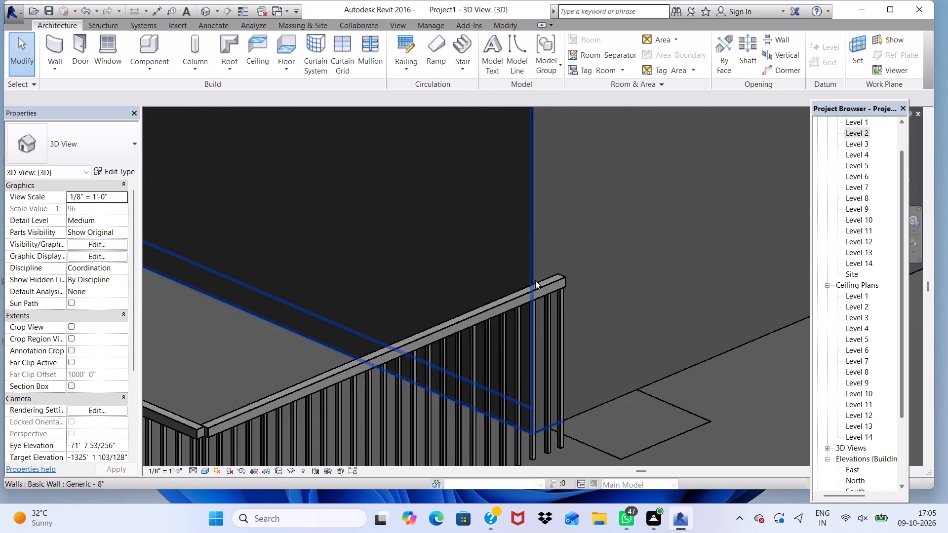
pyautogui.scroll(-5, 535, 280)
pyautogui.scroll(-4, 607, 244)
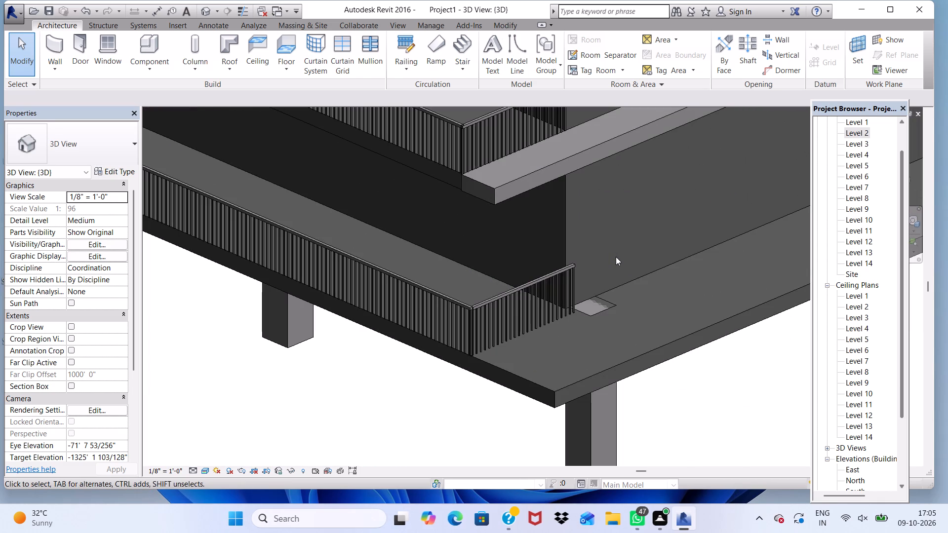
# Examine the whole building in 3D to see which grid 9–11 corner balconies still lack railings.
pyautogui.scroll(-8, 649, 334)
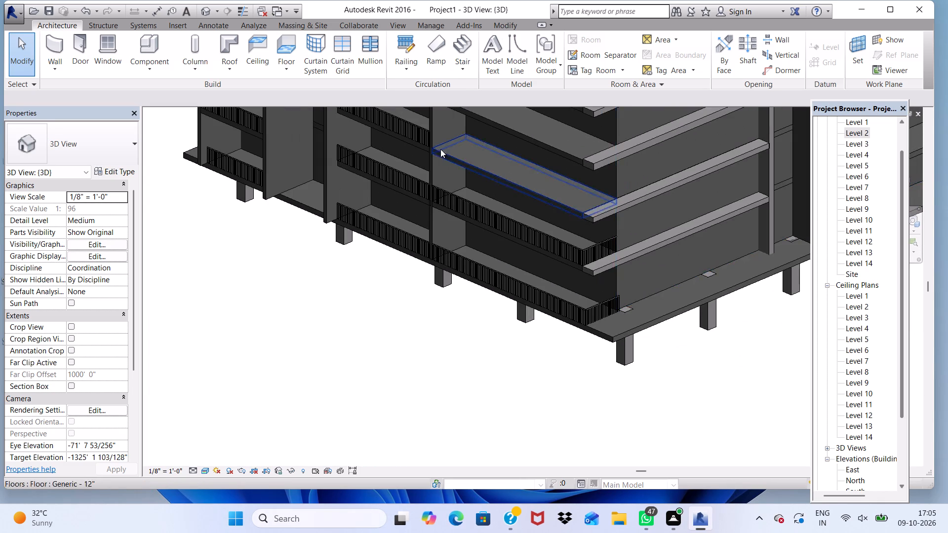
pyautogui.scroll(-3, 645, 297)
pyautogui.scroll(2, 637, 299)
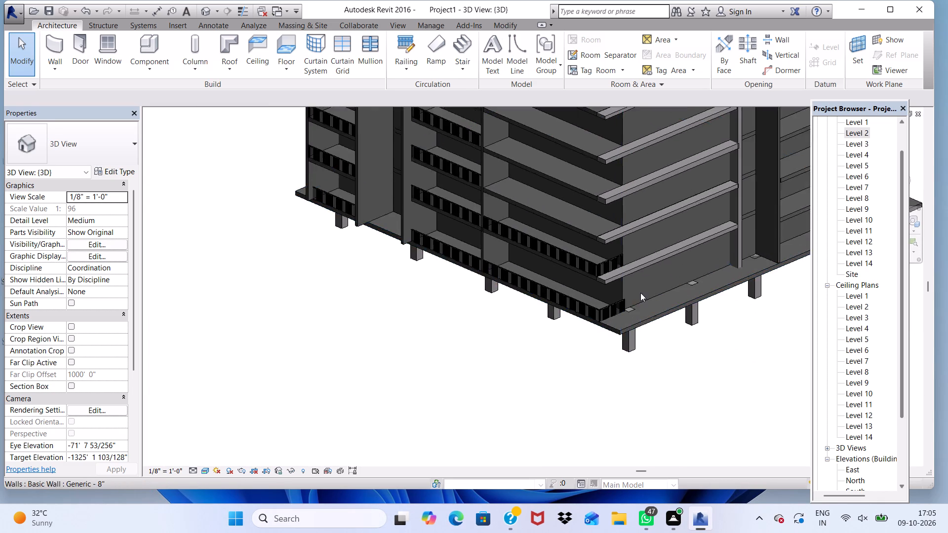
pyautogui.scroll(2, 640, 293)
pyautogui.scroll(-4, 642, 289)
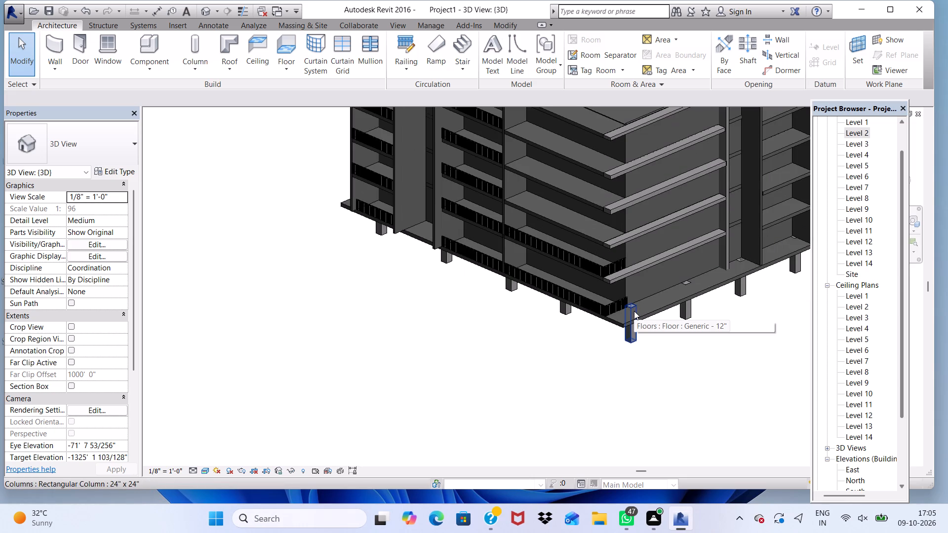
pyautogui.press('[')
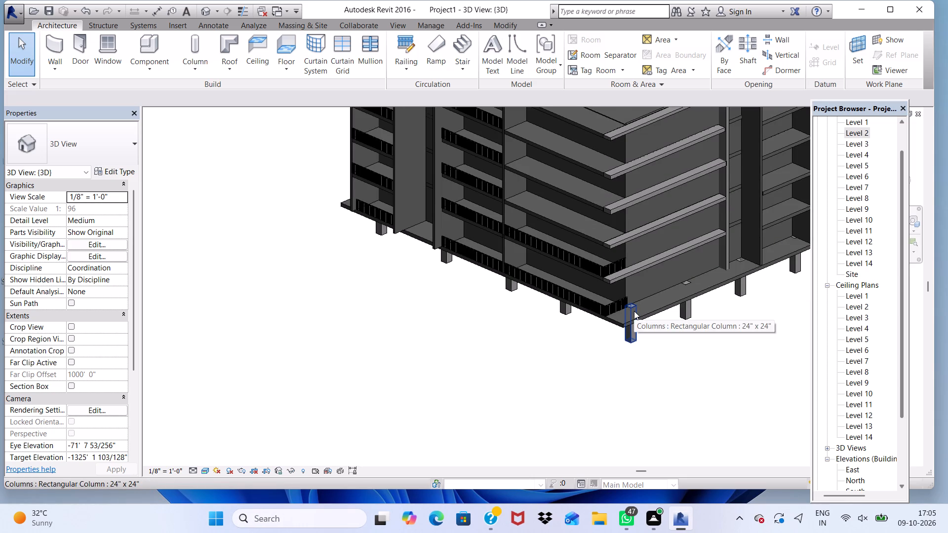
pyautogui.scroll(1, 634, 311)
pyautogui.scroll(-3, 689, 273)
pyautogui.scroll(-5, 450, 271)
pyautogui.scroll(2, 518, 320)
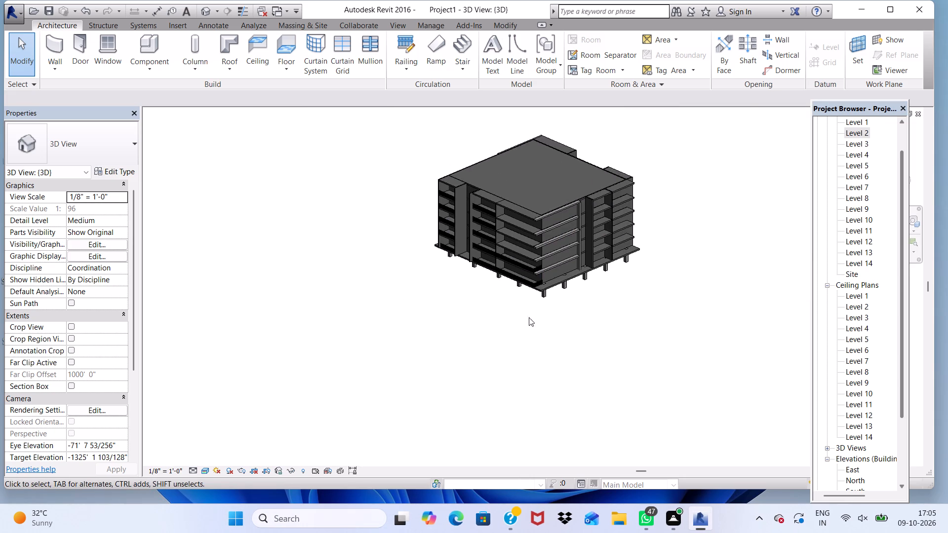
pyautogui.scroll(4, 529, 317)
pyautogui.scroll(5, 572, 186)
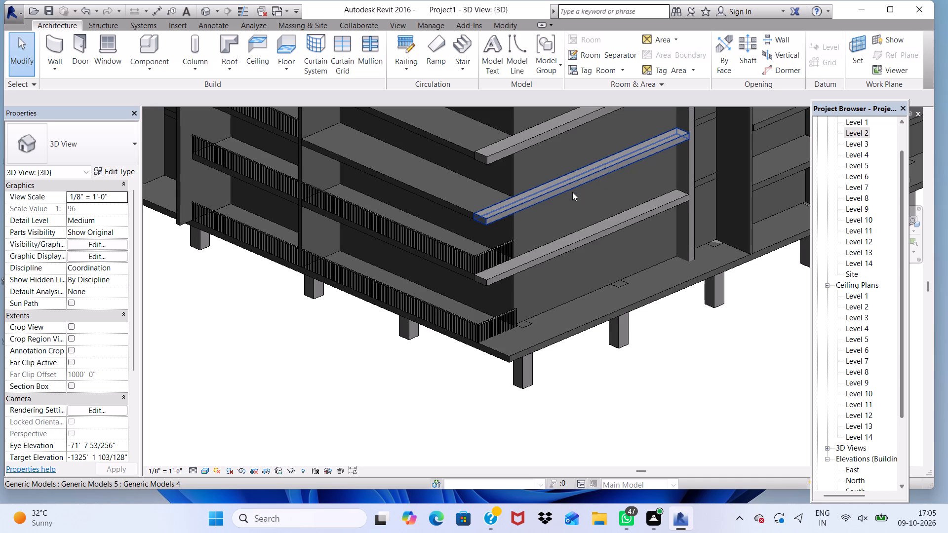
pyautogui.scroll(-8, 483, 279)
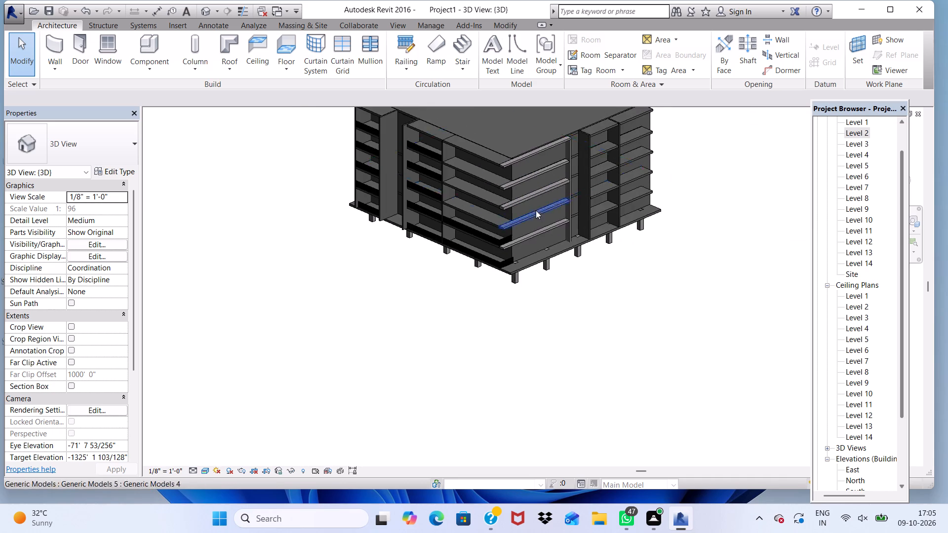
pyautogui.scroll(5, 498, 140)
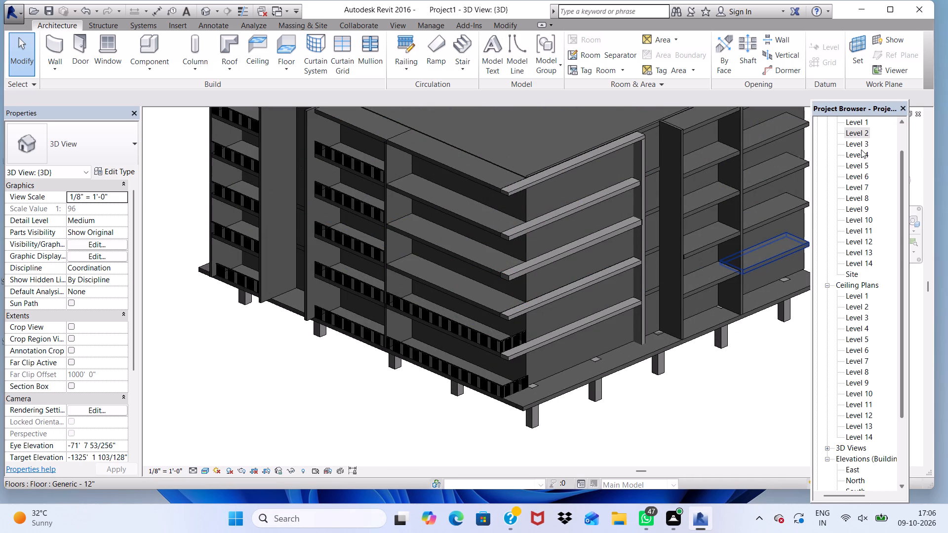
# On the Level 9 floor plan, add a 36' 6" Handrail - Rectangular front railing from the cross wall near grid 9 to the slab corner near grid 11.
pyautogui.doubleClick(862, 210)
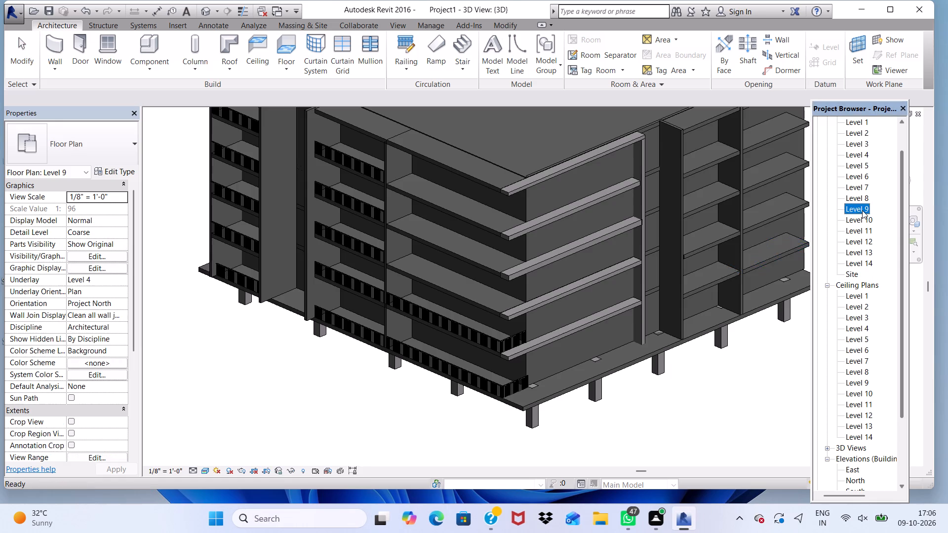
pyautogui.scroll(-3, 775, 230)
pyautogui.scroll(-8, 607, 208)
pyautogui.scroll(5, 604, 134)
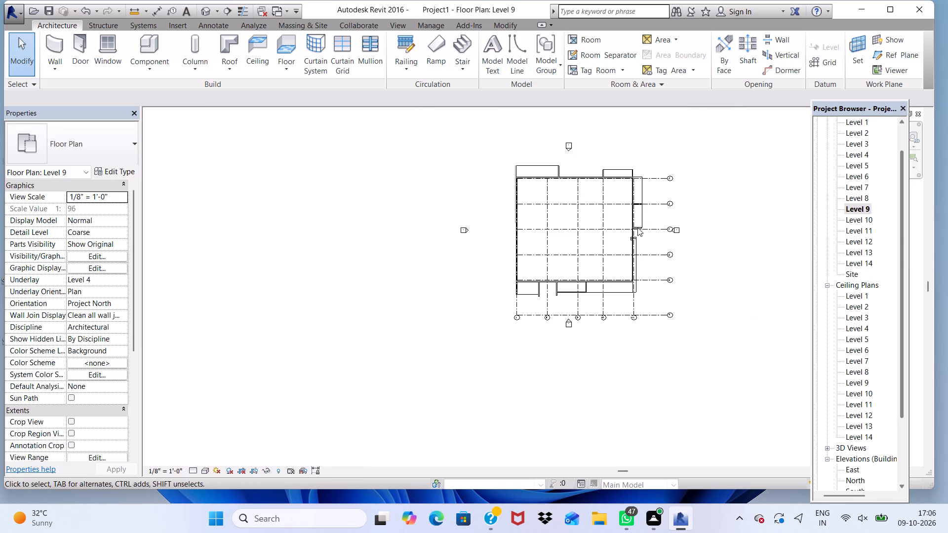
pyautogui.scroll(5, 604, 292)
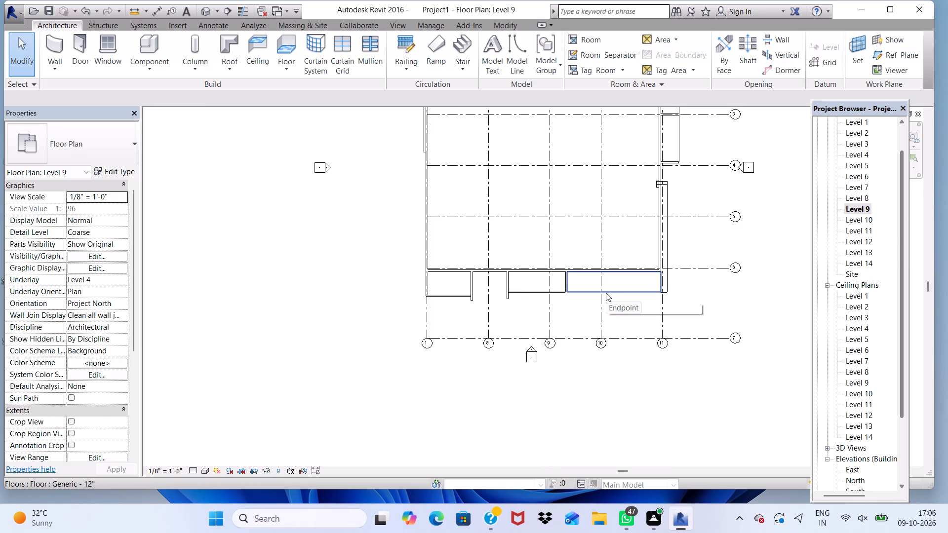
pyautogui.click(417, 52)
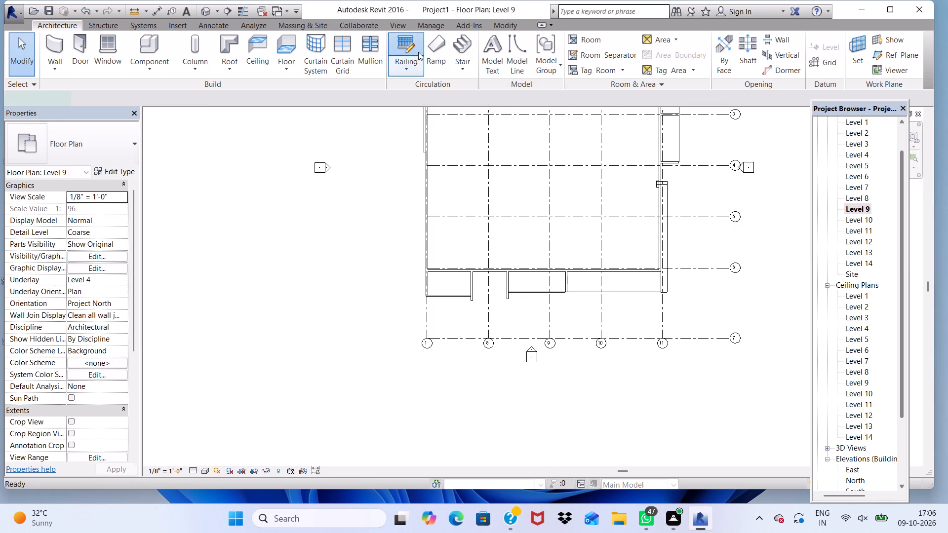
pyautogui.scroll(4, 682, 411)
pyautogui.scroll(5, 541, 240)
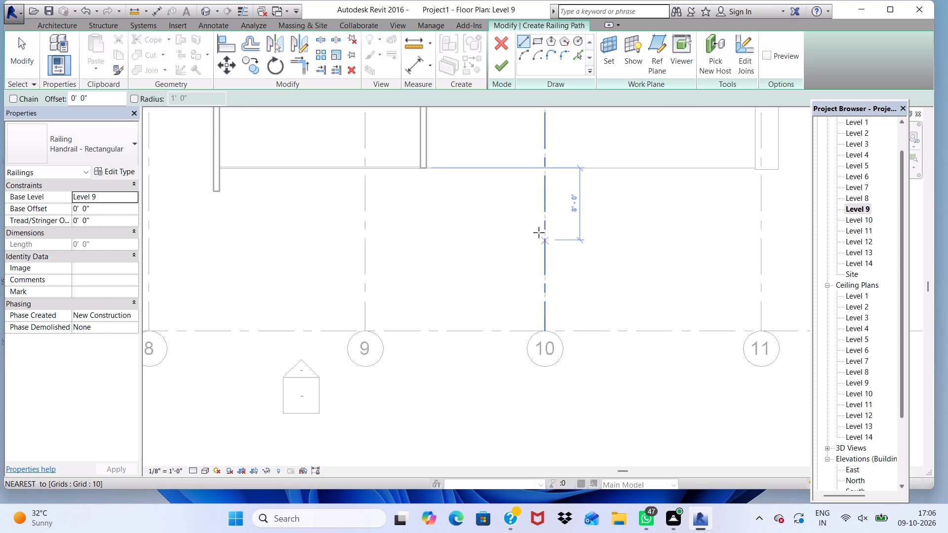
pyautogui.scroll(-5, 480, 194)
pyautogui.scroll(15, 456, 196)
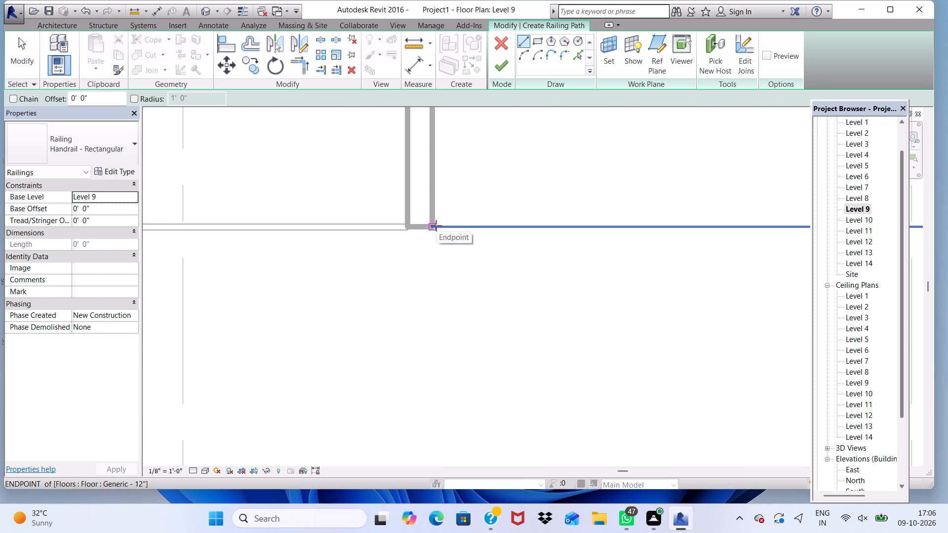
pyautogui.click(435, 225)
pyautogui.scroll(-16, 565, 238)
pyautogui.scroll(3, 717, 235)
pyautogui.scroll(3, 674, 238)
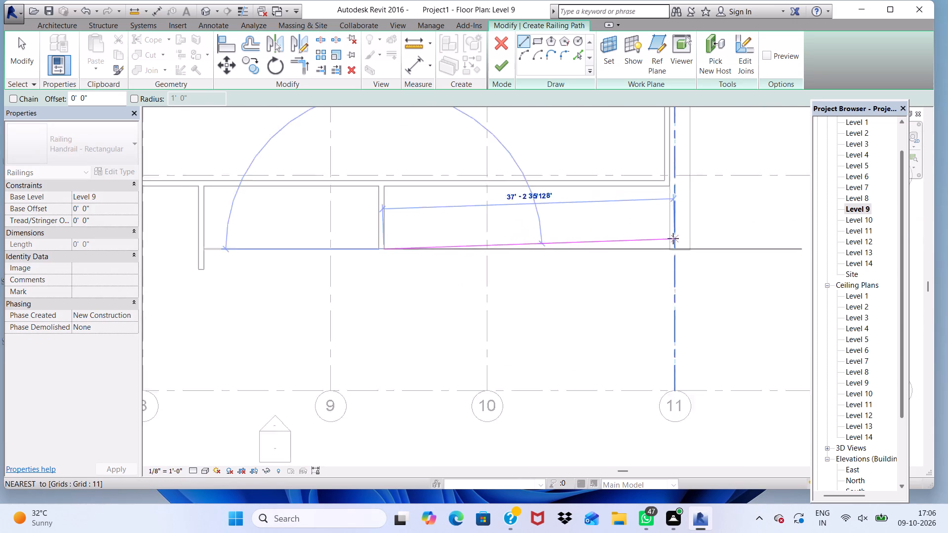
pyautogui.scroll(2, 673, 238)
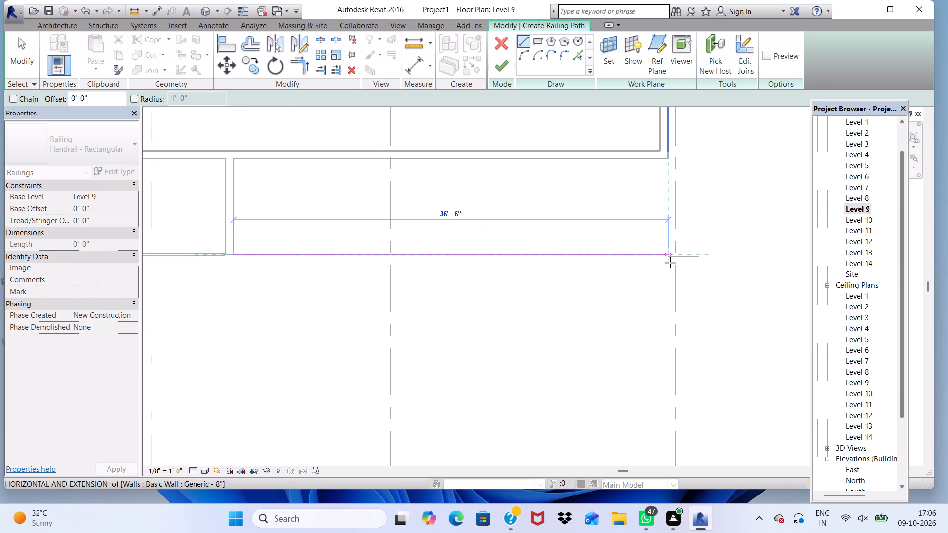
pyautogui.click(666, 253)
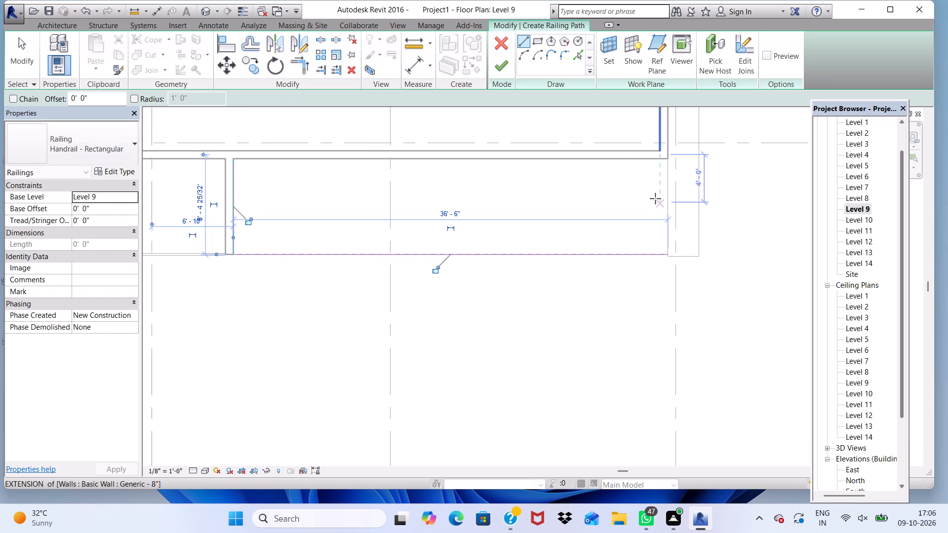
pyautogui.click(502, 69)
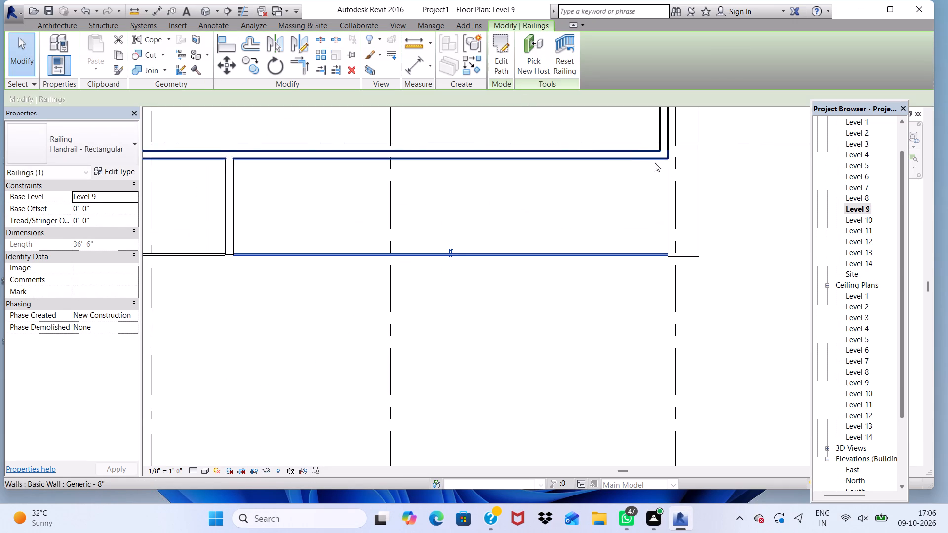
# Add a Level 9 Handrail - Rectangular side railing about 8' 2" long near grid 11, from the wall corner to the front railing's end.
pyautogui.click(53, 25)
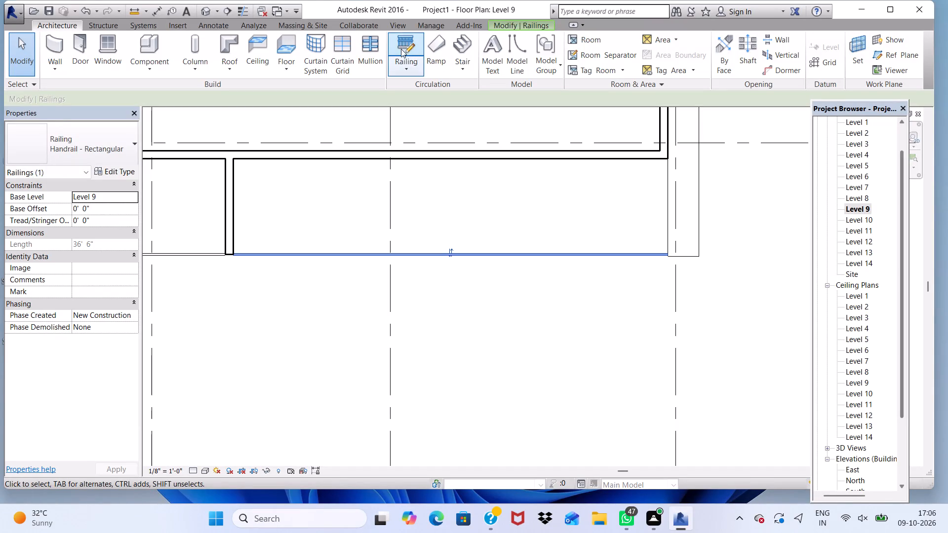
pyautogui.click(405, 35)
pyautogui.scroll(3, 662, 150)
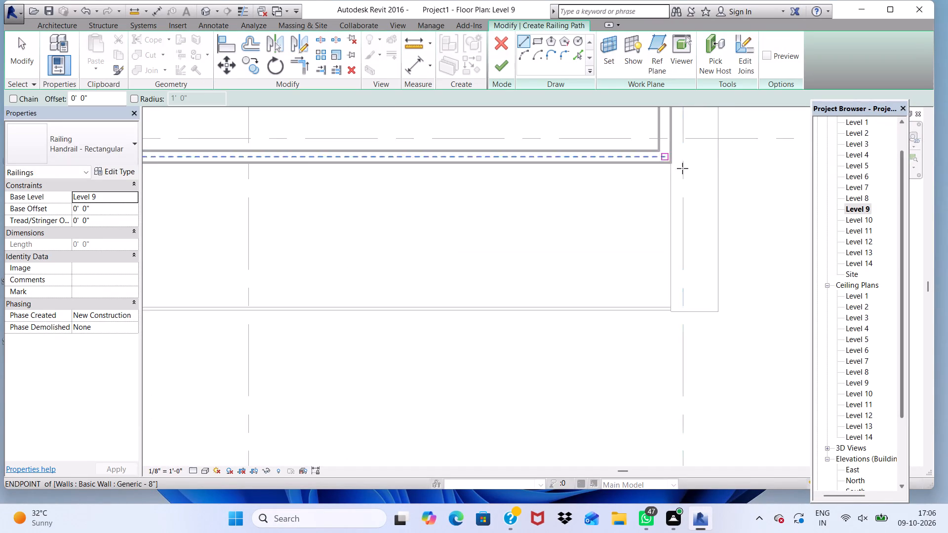
pyautogui.scroll(5, 689, 174)
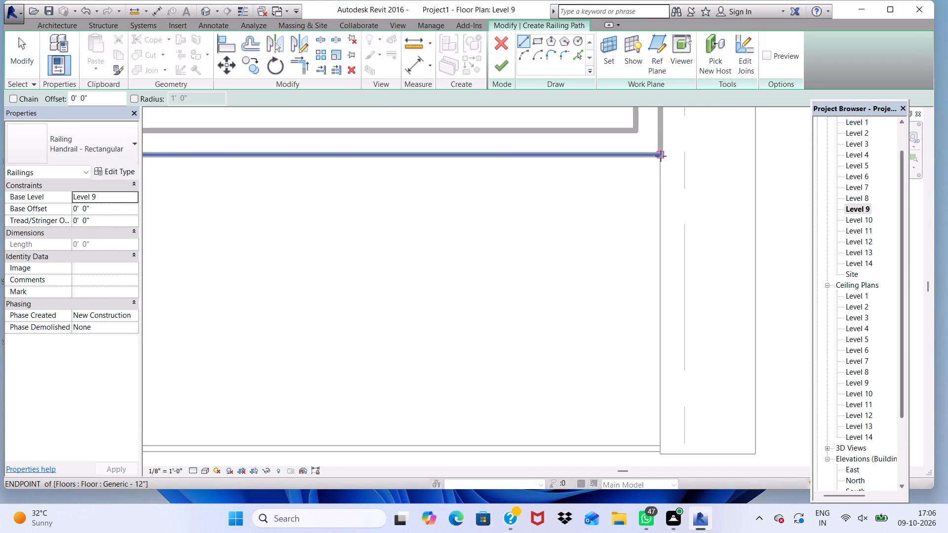
pyautogui.click(661, 156)
pyautogui.scroll(-1, 660, 268)
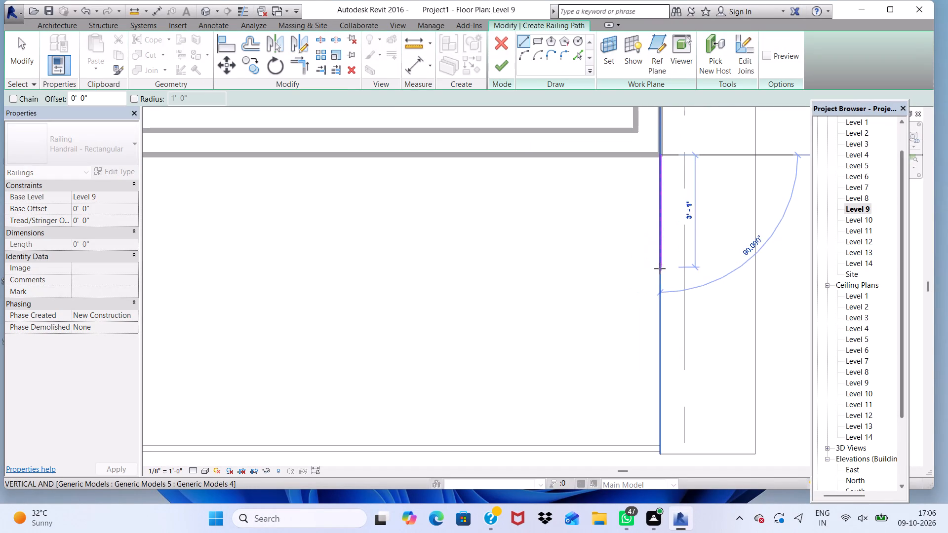
pyautogui.scroll(-4, 660, 268)
pyautogui.scroll(7, 665, 349)
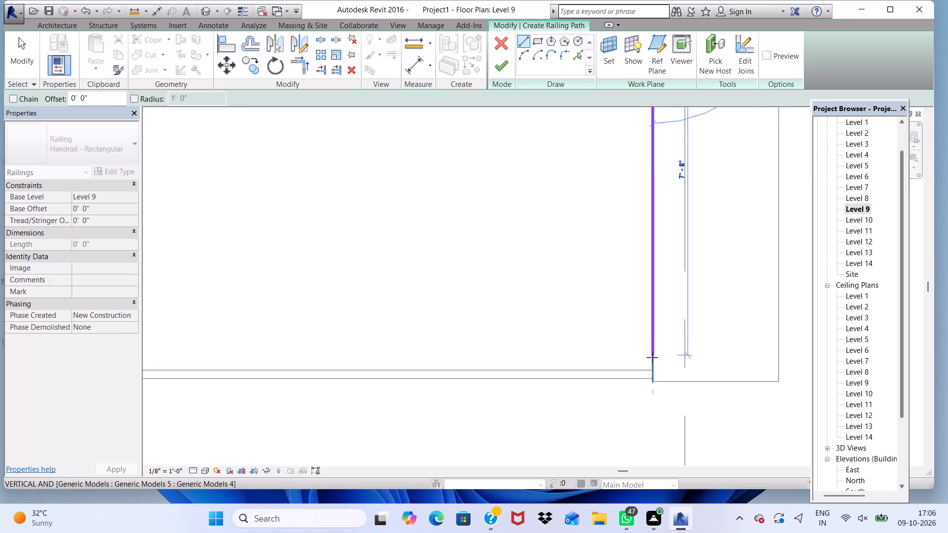
pyautogui.click(654, 380)
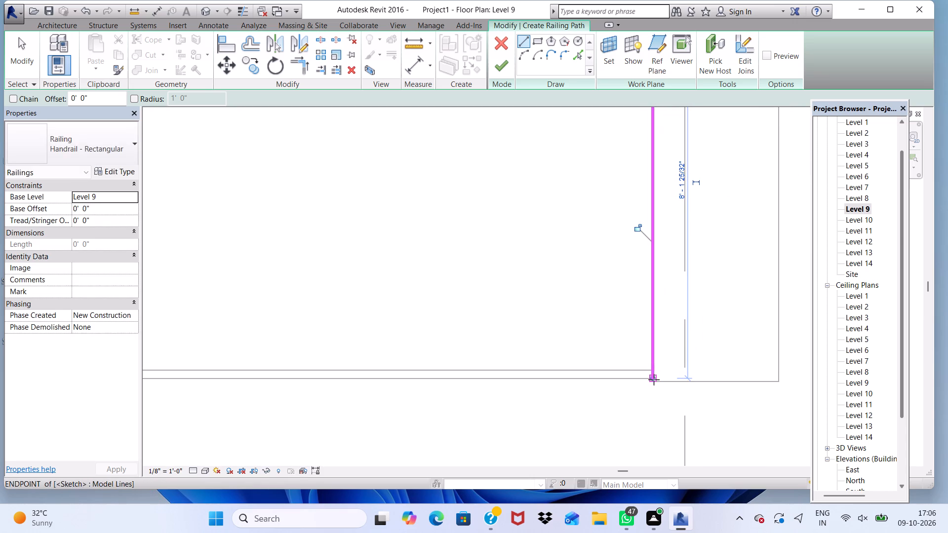
pyautogui.press('space')
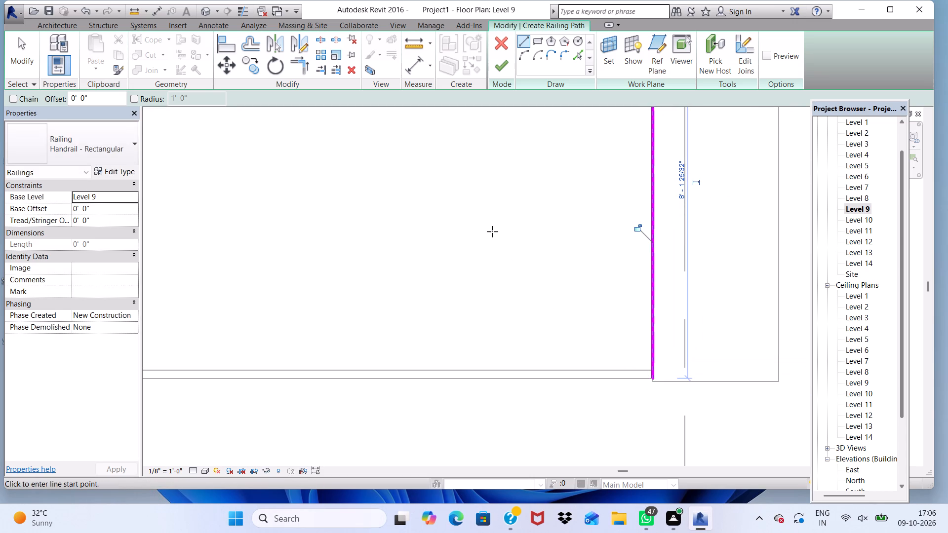
pyautogui.click(498, 66)
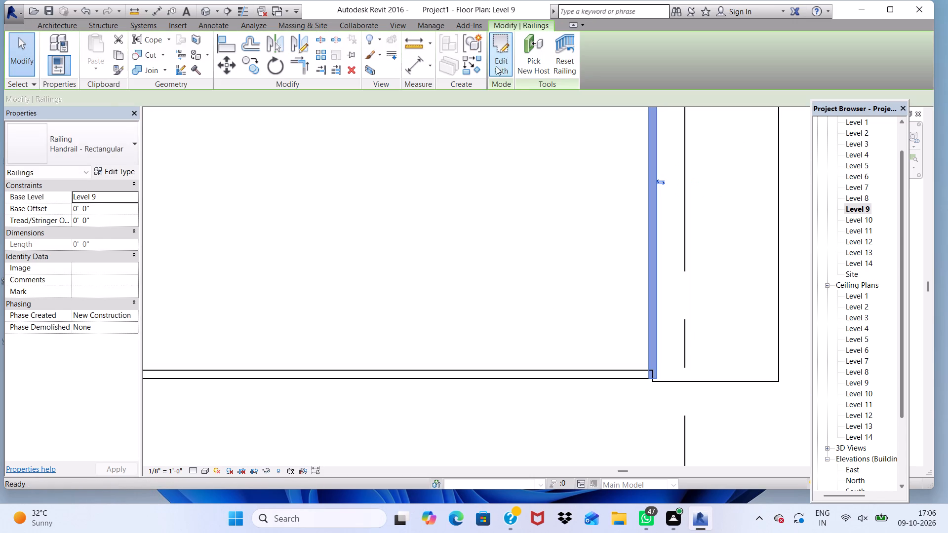
# Examine in 3D how the Level 9 corner railings meet and which grid 9–11 corner balconies above still lack railings.
pyautogui.click(201, 15)
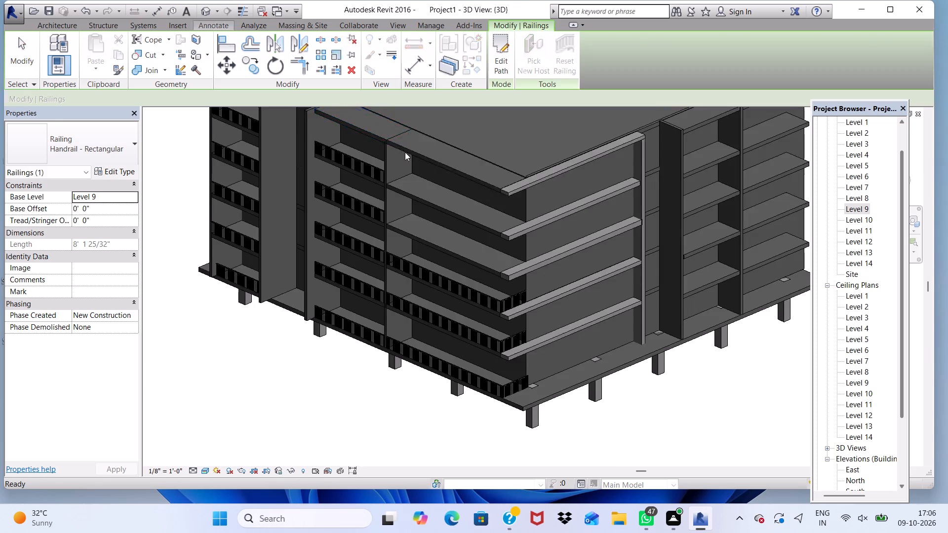
pyautogui.scroll(-2, 515, 196)
pyautogui.scroll(12, 512, 257)
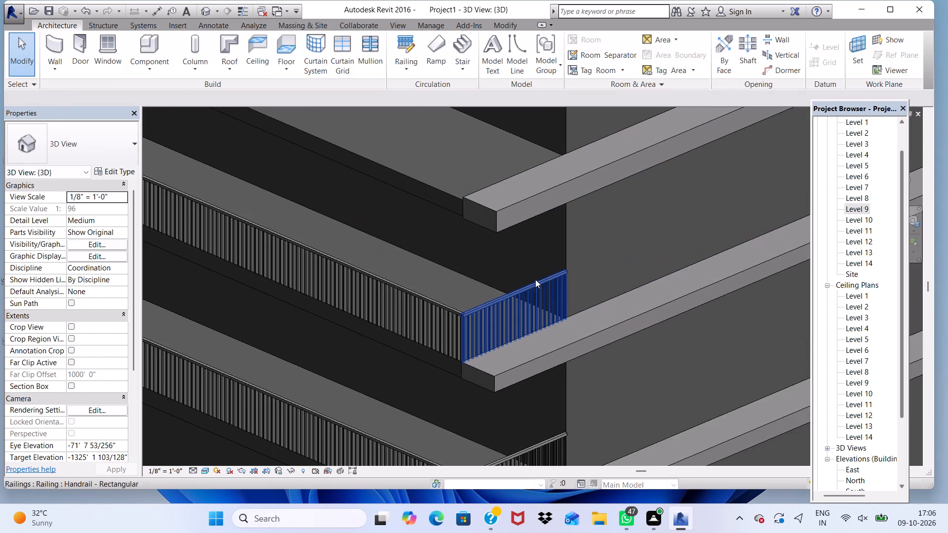
pyautogui.scroll(1, 543, 276)
pyautogui.press('space')
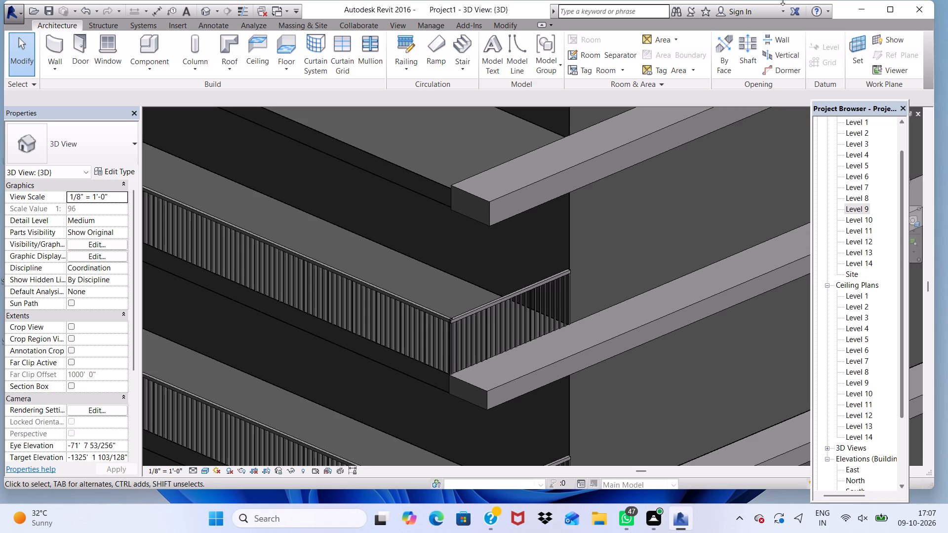
pyautogui.scroll(-1, 795, 9)
pyautogui.scroll(-5, 911, 0)
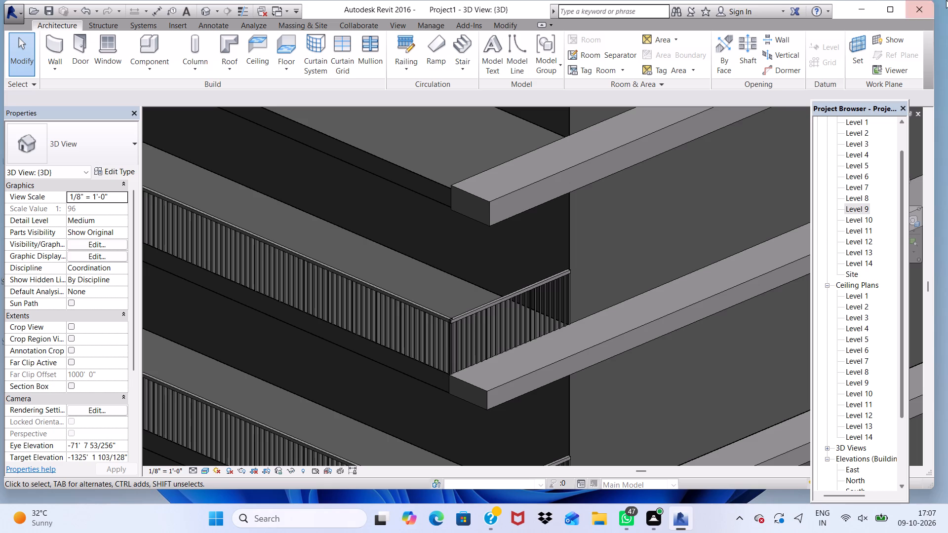
pyautogui.scroll(-1, 768, 80)
pyautogui.scroll(-15, 578, 148)
pyautogui.scroll(3, 543, 106)
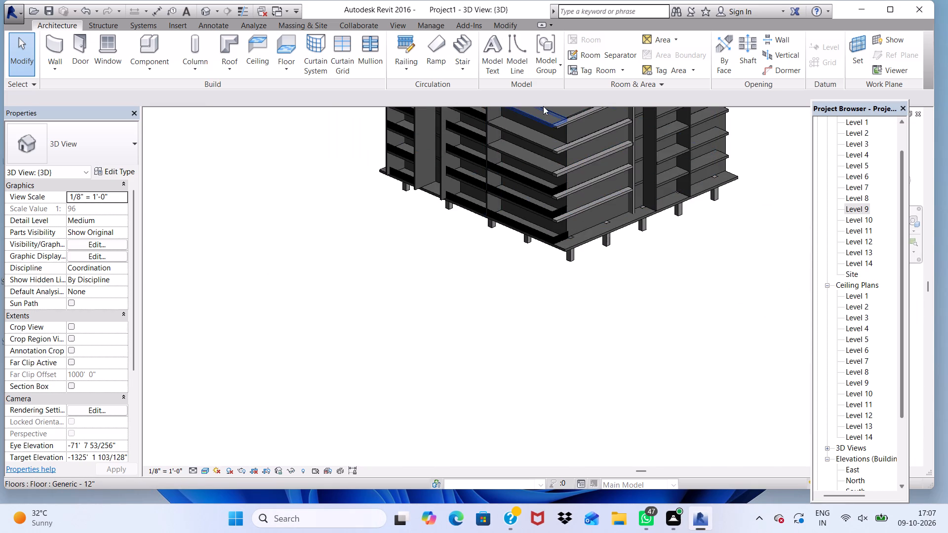
pyautogui.scroll(12, 543, 106)
pyautogui.scroll(-2, 530, 121)
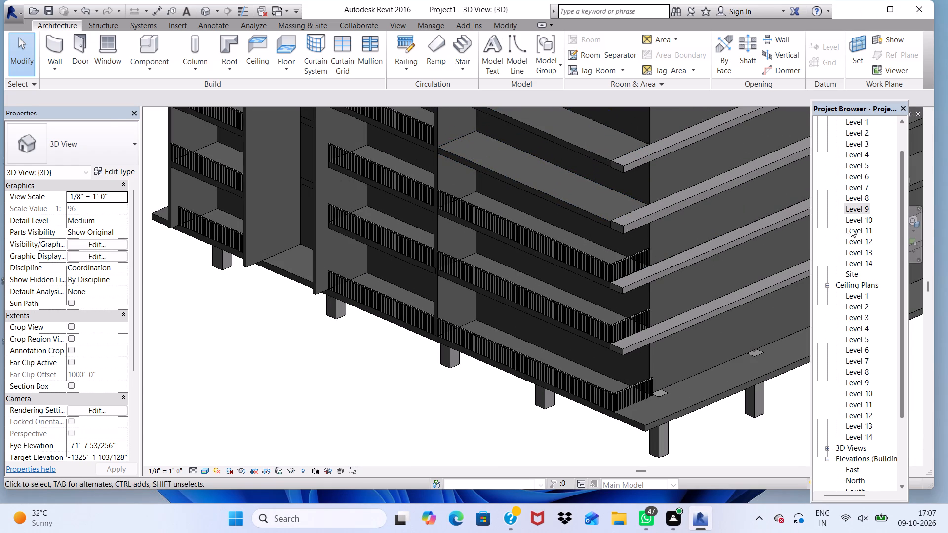
# On the Level 10 floor plan, add a 36' 6" Handrail - Rectangular front railing from the cross wall near grid 9 to the slab corner near grid 11.
pyautogui.doubleClick(855, 221)
pyautogui.scroll(-8, 606, 233)
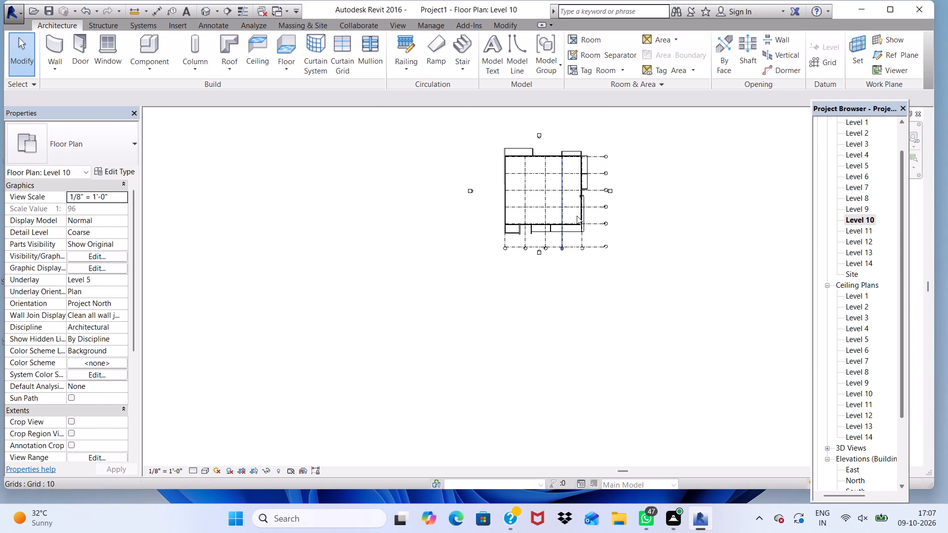
pyautogui.scroll(5, 599, 120)
pyautogui.scroll(4, 559, 282)
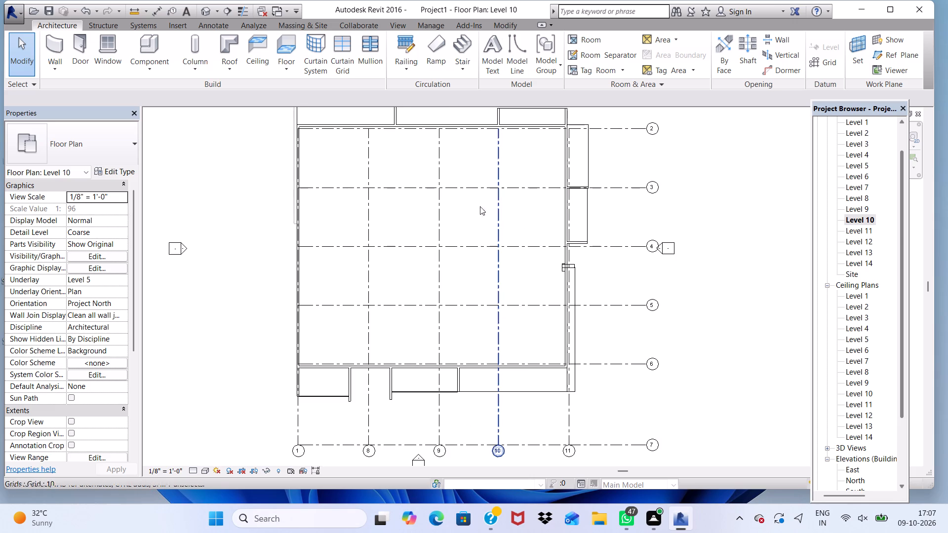
pyautogui.click(405, 43)
pyautogui.scroll(6, 463, 406)
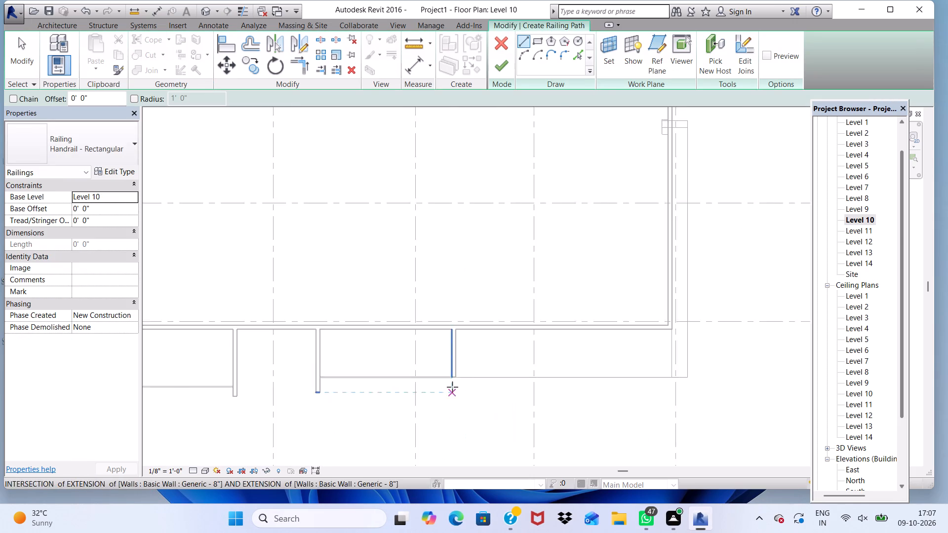
pyautogui.scroll(12, 452, 387)
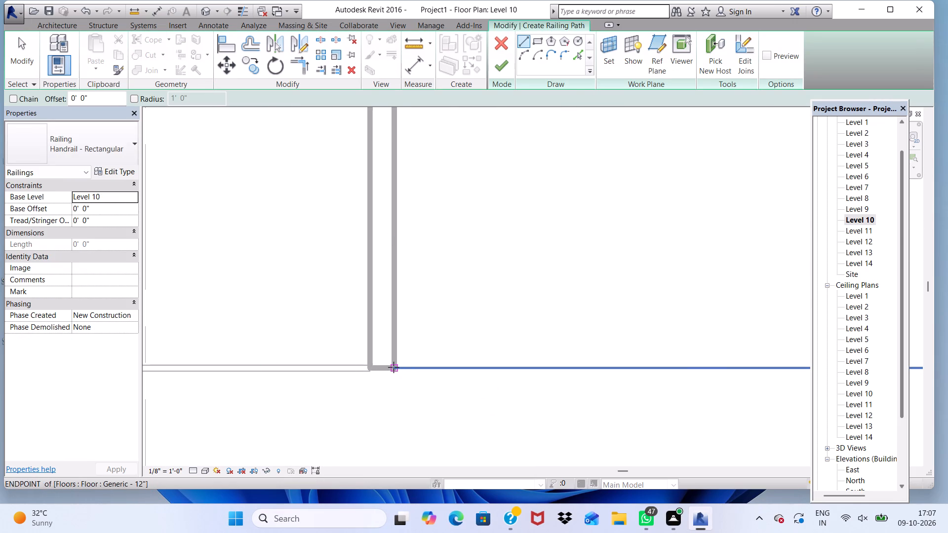
pyautogui.click(394, 367)
pyautogui.scroll(-17, 490, 356)
pyautogui.scroll(5, 662, 372)
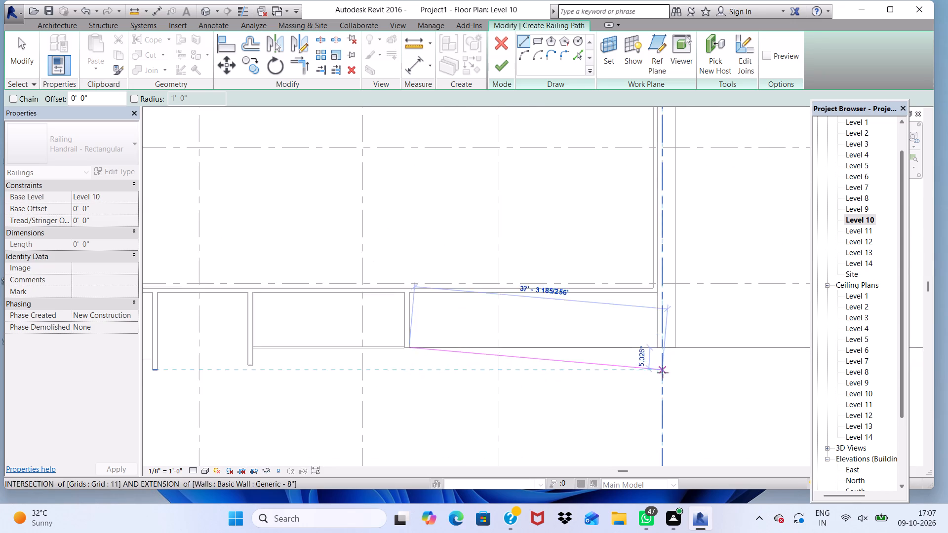
pyautogui.scroll(6, 667, 348)
pyautogui.scroll(4, 610, 345)
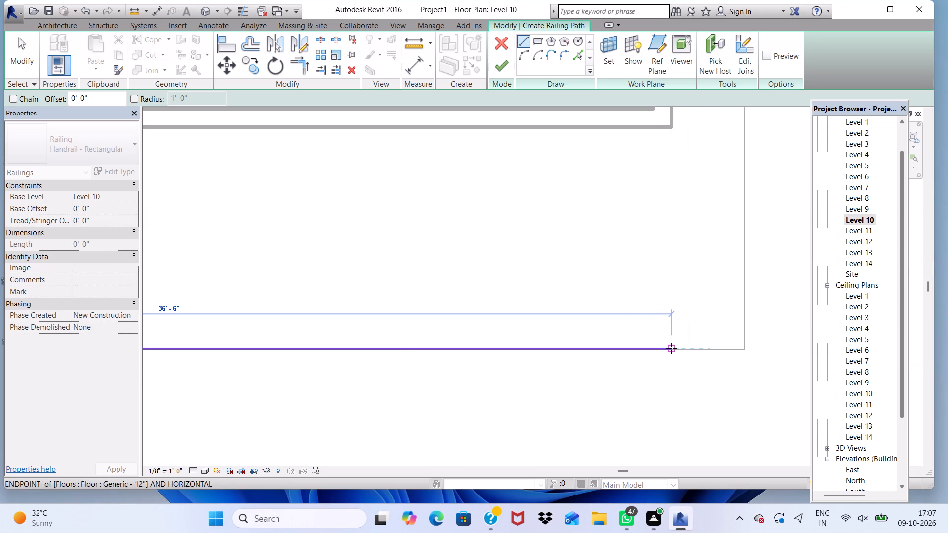
pyautogui.click(671, 348)
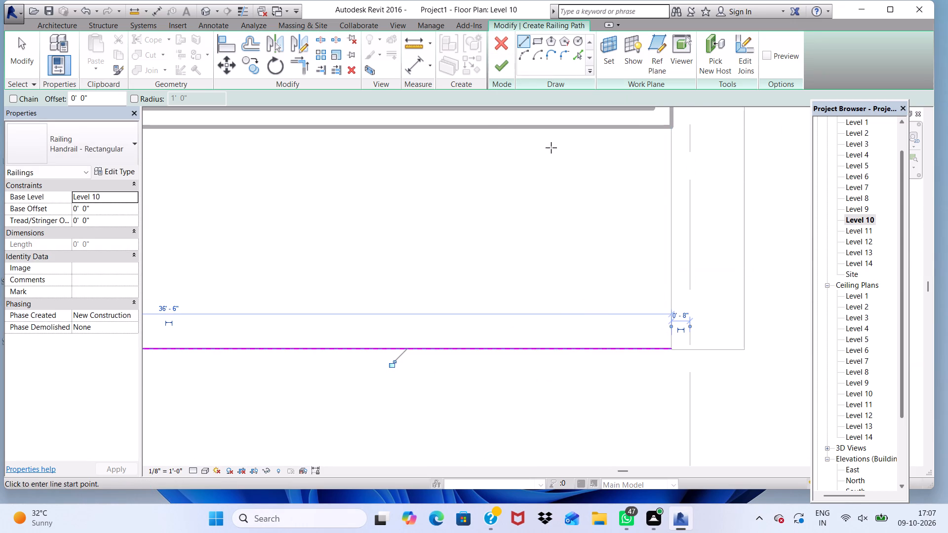
pyautogui.click(502, 66)
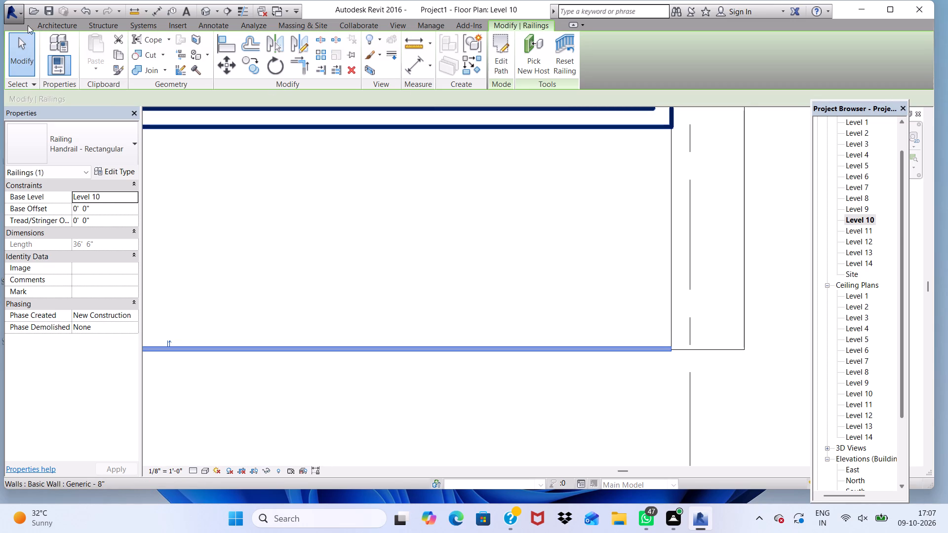
# Add a Level 10 Handrail - Rectangular side railing about 8' 1" long near grid 11, from the wall corner to the slab corner.
pyautogui.click(48, 23)
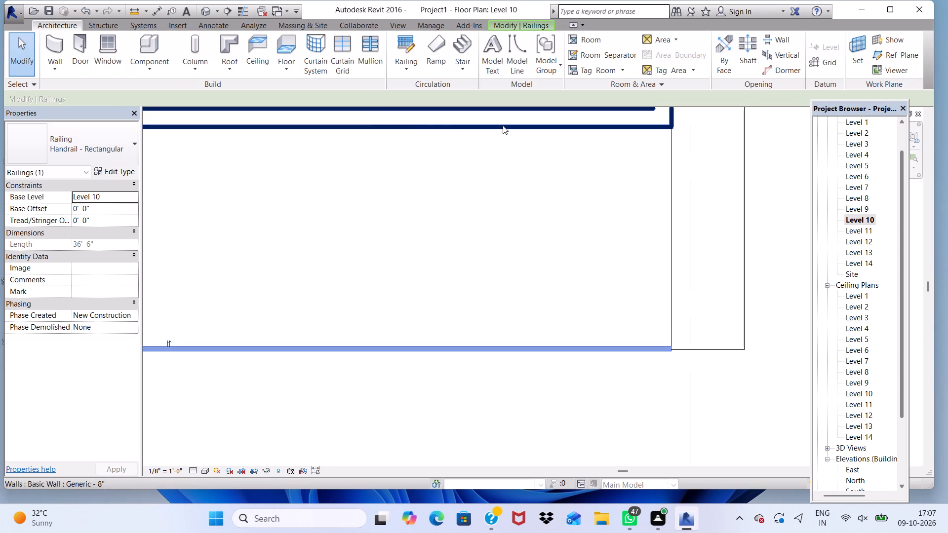
pyautogui.click(407, 39)
pyautogui.scroll(3, 672, 122)
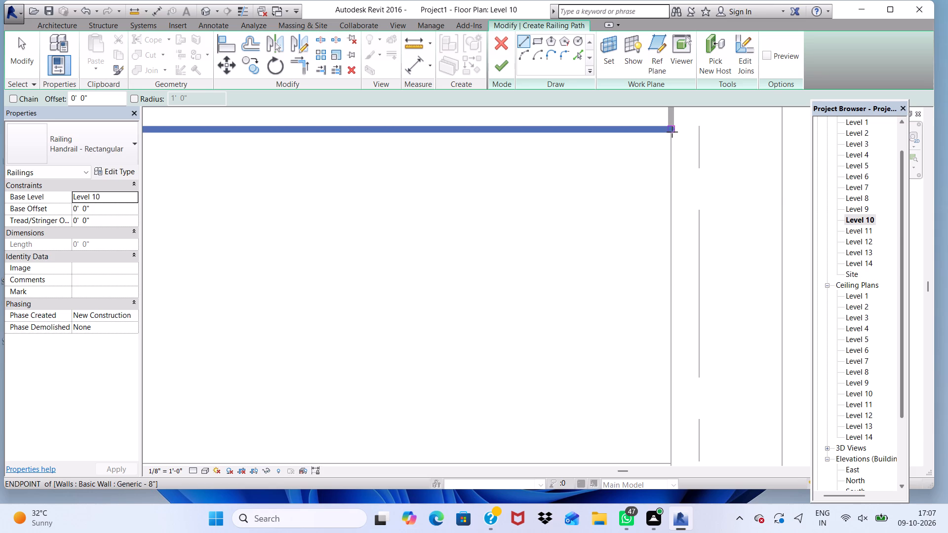
pyautogui.click(672, 132)
pyautogui.scroll(-5, 672, 144)
pyautogui.scroll(4, 677, 316)
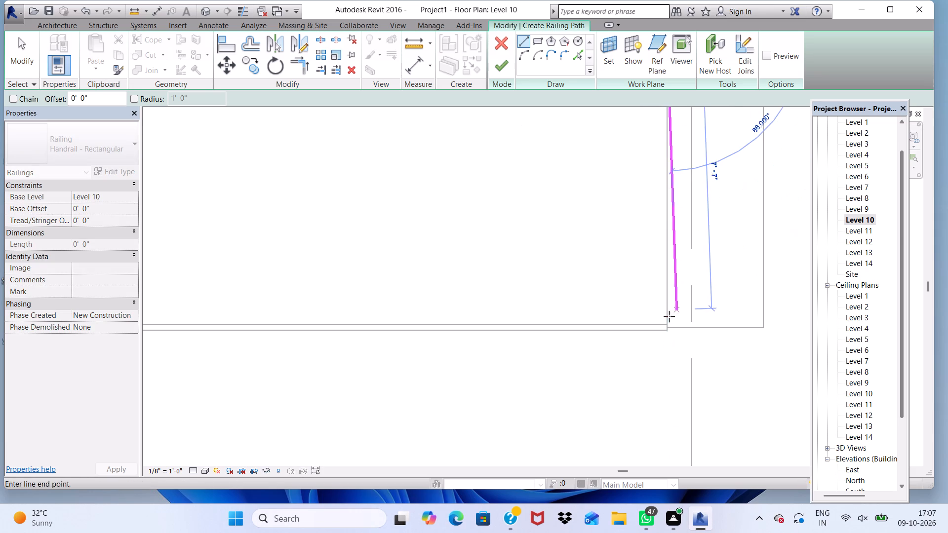
pyautogui.scroll(3, 668, 317)
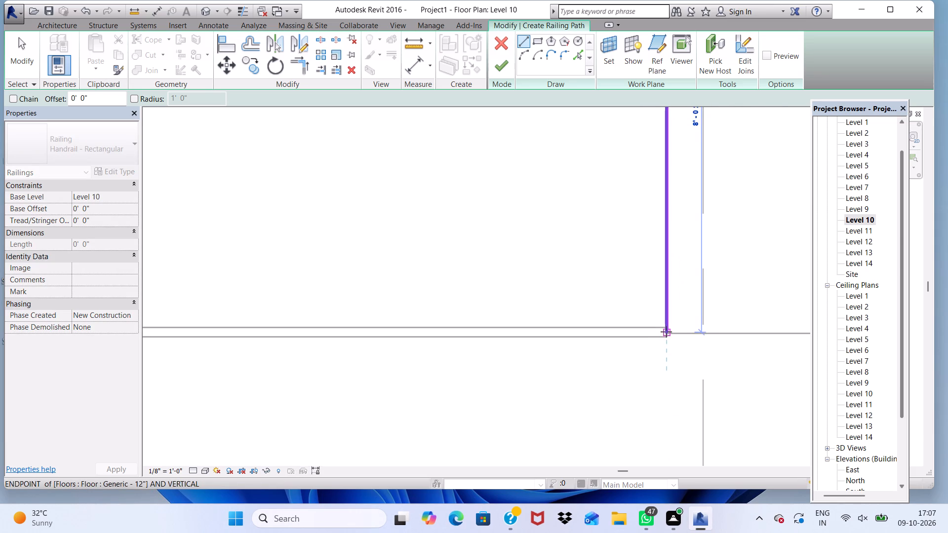
pyautogui.click(665, 334)
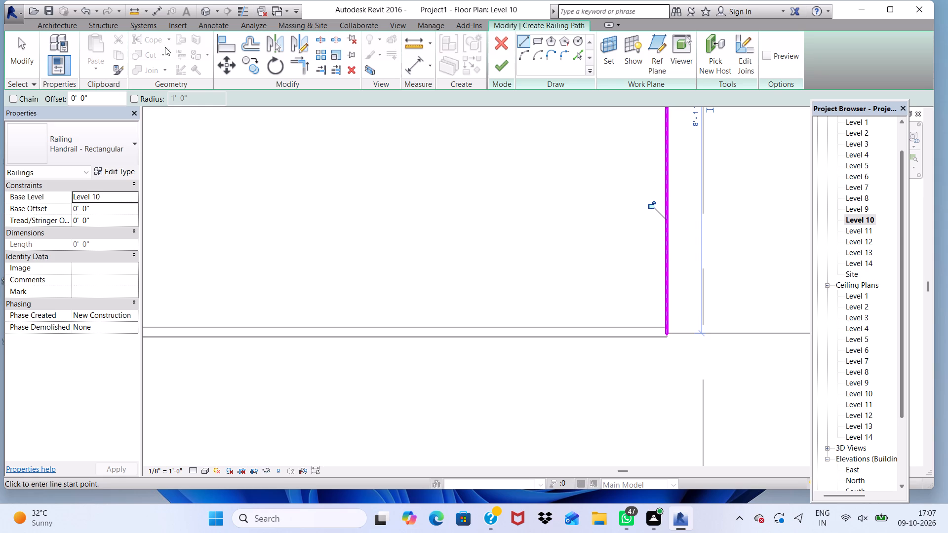
pyautogui.moveTo(501, 63); pyautogui.dragTo(506, 61)
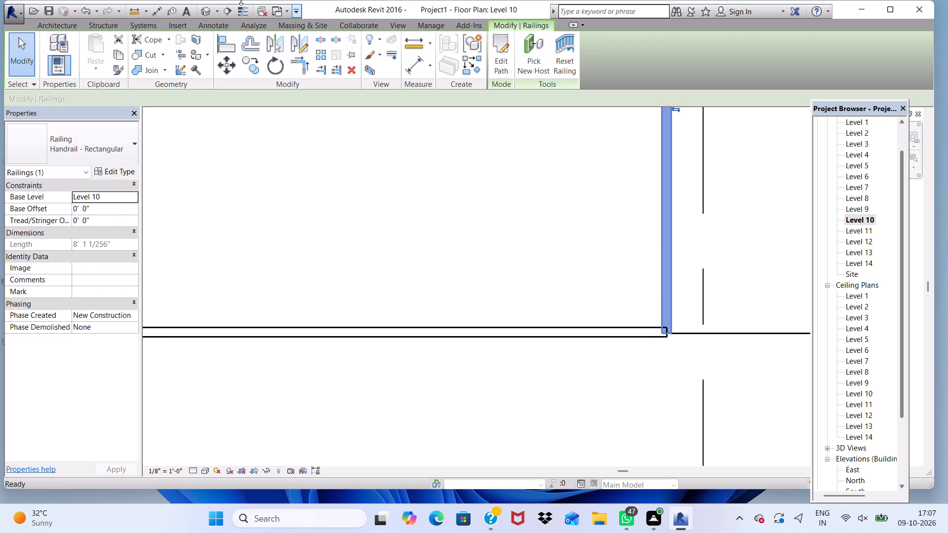
# Examine in 3D the Level 10 corner railings and the grid 9–11 corner balcony above them.
pyautogui.click(205, 11)
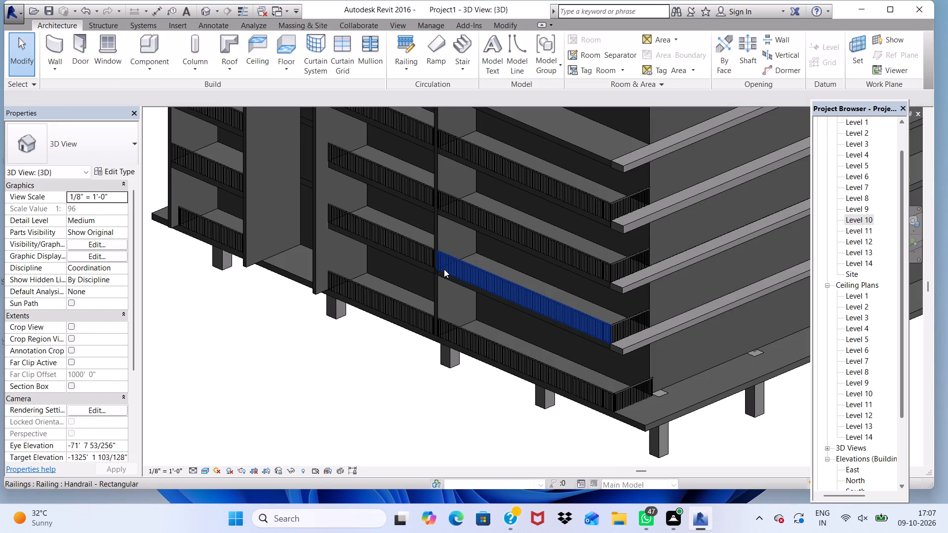
pyautogui.scroll(4, 619, 175)
pyautogui.scroll(-5, 617, 174)
pyautogui.scroll(-5, 597, 224)
pyautogui.scroll(2, 585, 188)
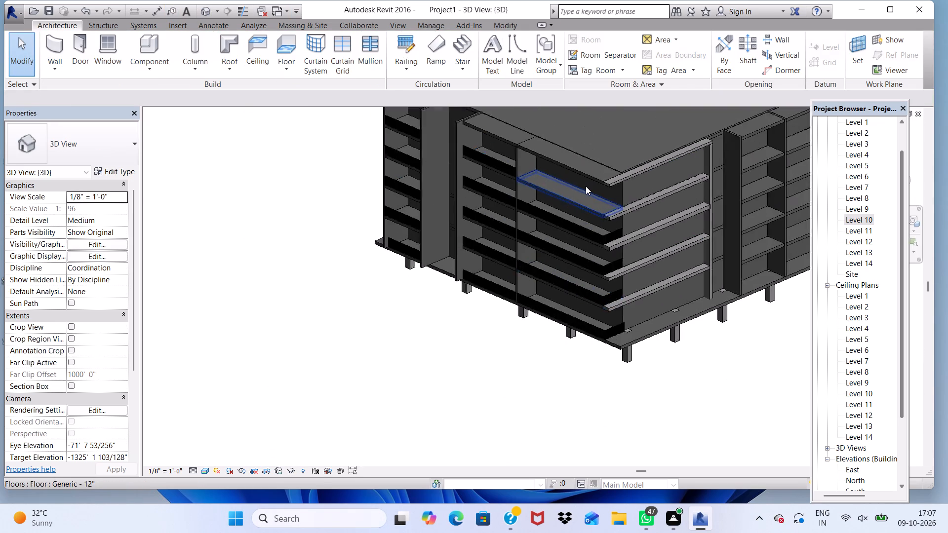
pyautogui.scroll(6, 586, 186)
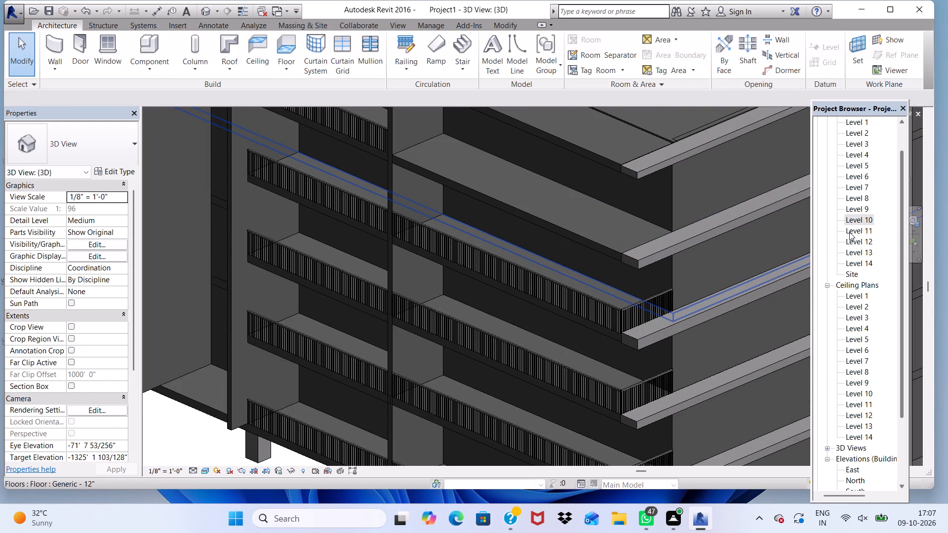
# On the Level 11 floor plan, add a 36' 6" Handrail - Rectangular front railing from the cross wall near grid 9 to the slab corner near grid 11.
pyautogui.doubleClick(852, 228)
pyautogui.scroll(-3, 777, 279)
pyautogui.scroll(-4, 590, 258)
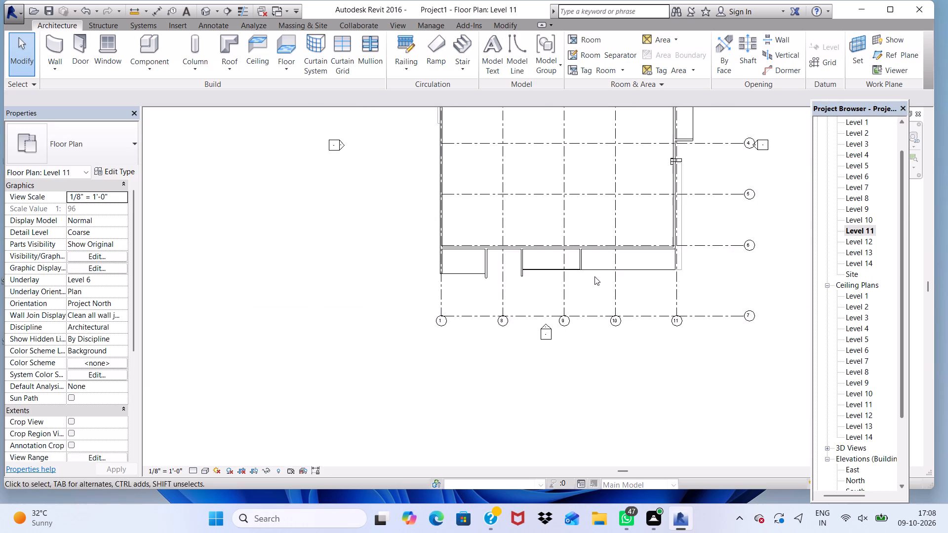
pyautogui.scroll(5, 713, 267)
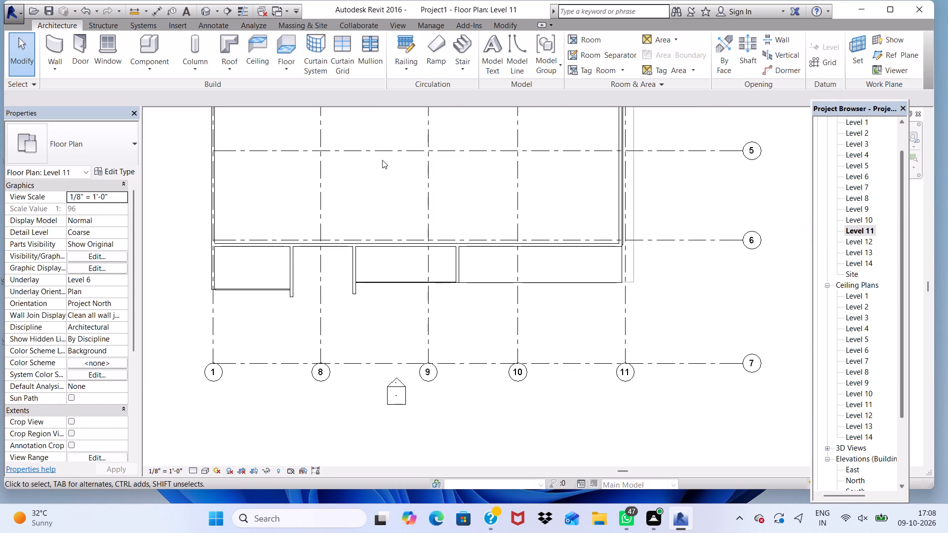
pyautogui.click(406, 42)
pyautogui.scroll(5, 556, 293)
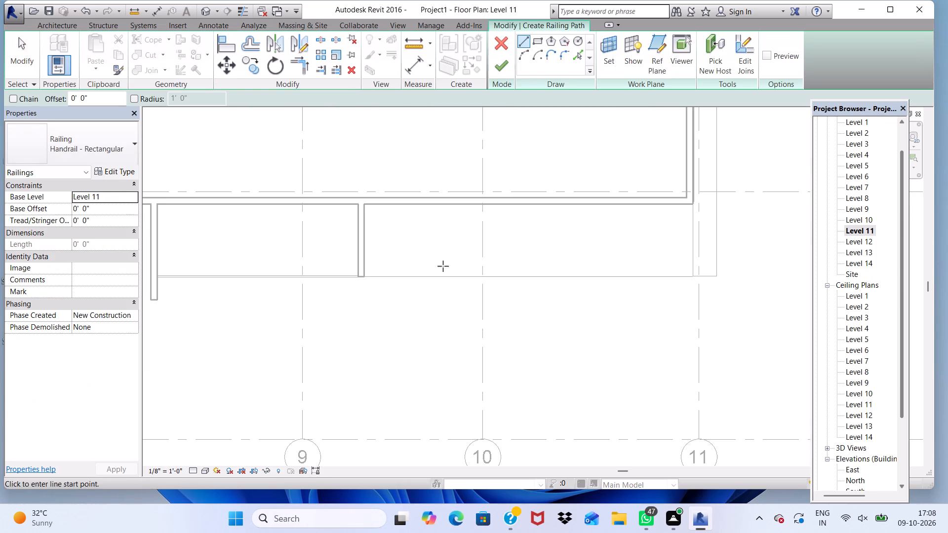
pyautogui.scroll(4, 366, 291)
pyautogui.scroll(3, 380, 227)
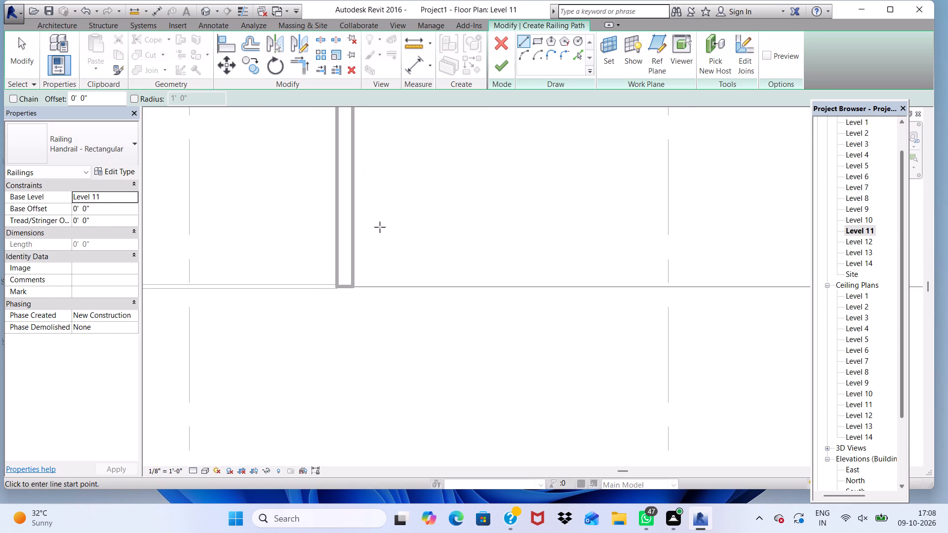
pyautogui.scroll(3, 365, 283)
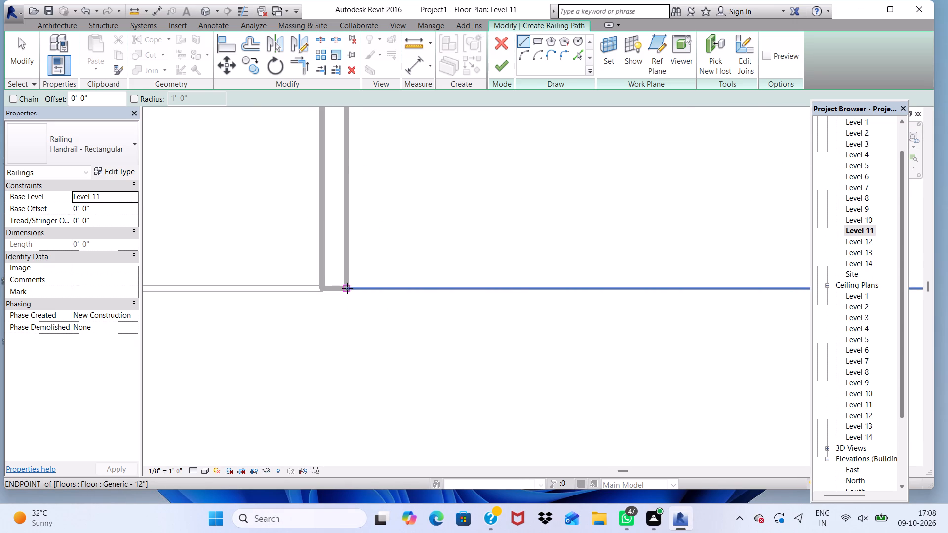
pyautogui.click(346, 287)
pyautogui.scroll(-4, 408, 283)
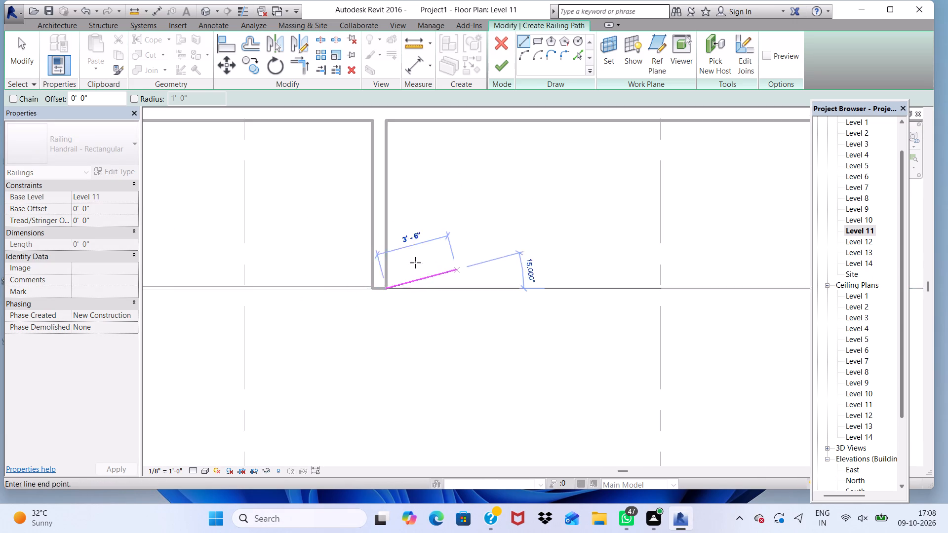
pyautogui.scroll(-10, 395, 265)
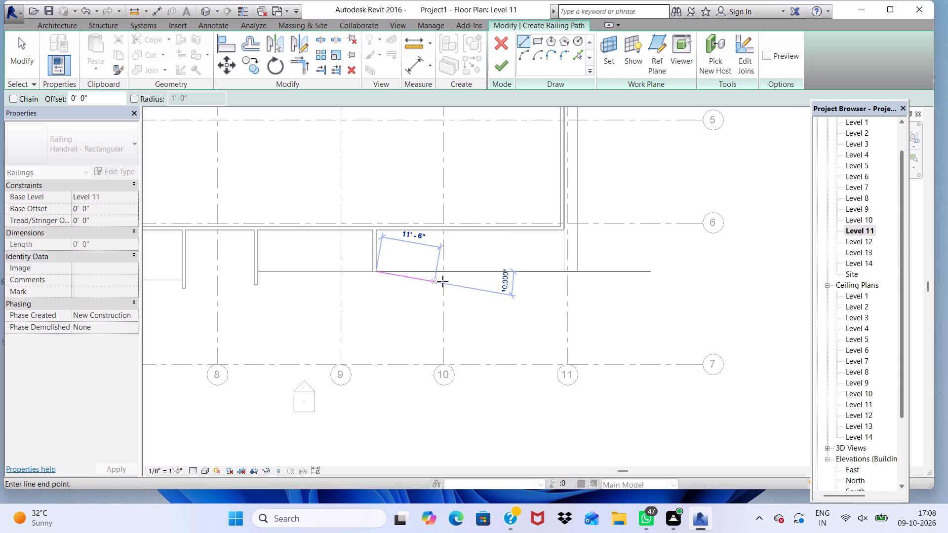
pyautogui.scroll(4, 568, 269)
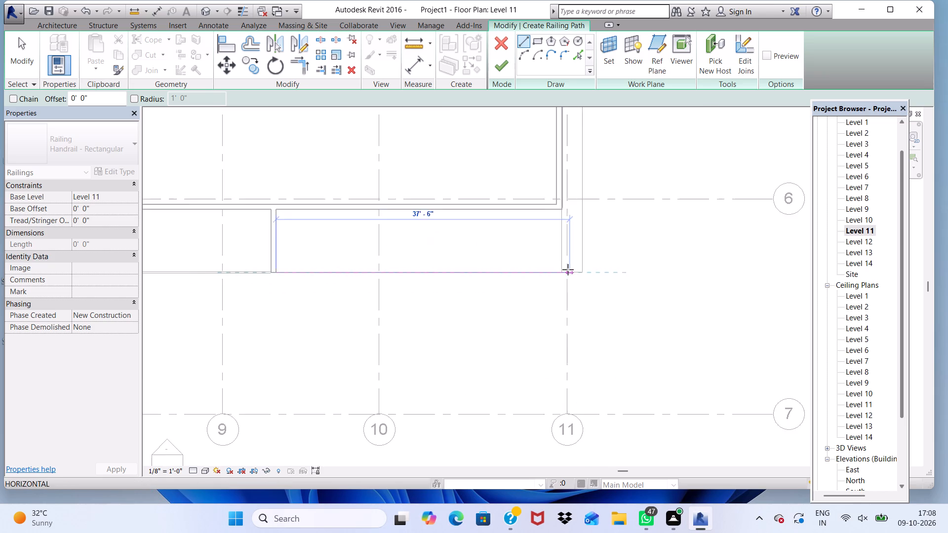
pyautogui.scroll(4, 563, 270)
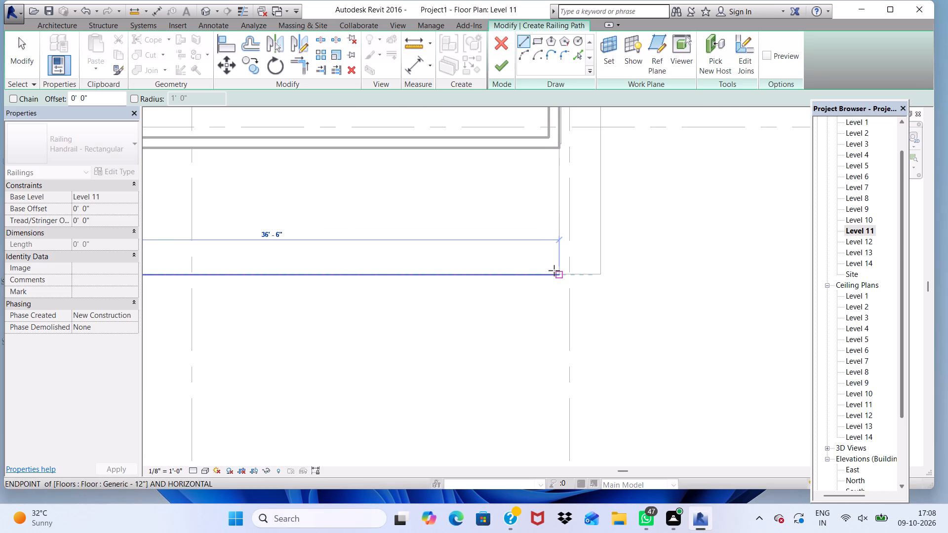
pyautogui.click(558, 273)
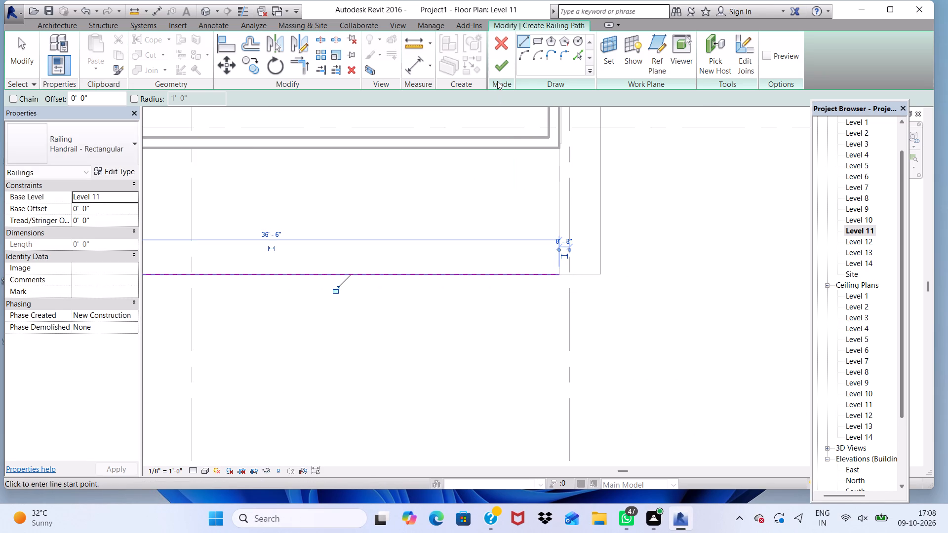
pyautogui.click(494, 64)
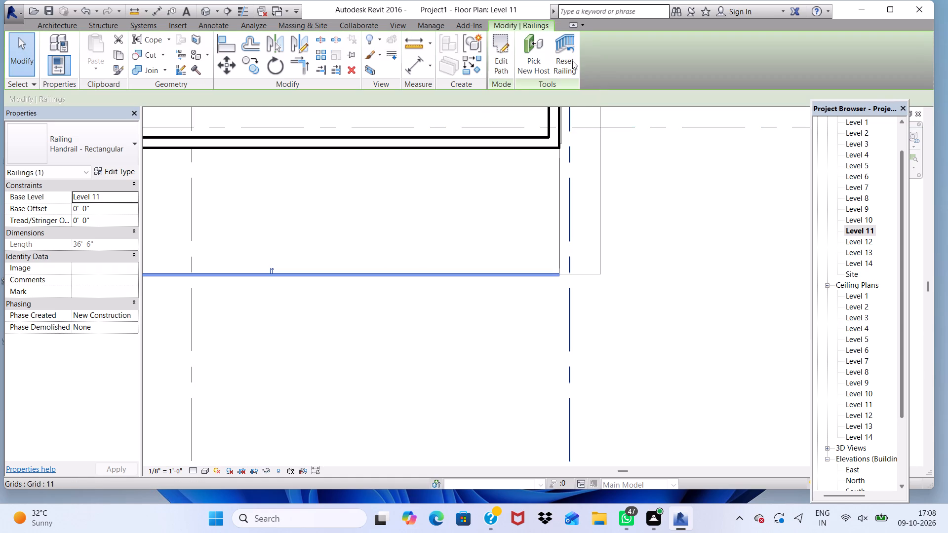
# Add a Level 11 Handrail - Rectangular side railing about 8' 2" long near grid 11, from the wall corner to the front railing's end.
pyautogui.click(60, 20)
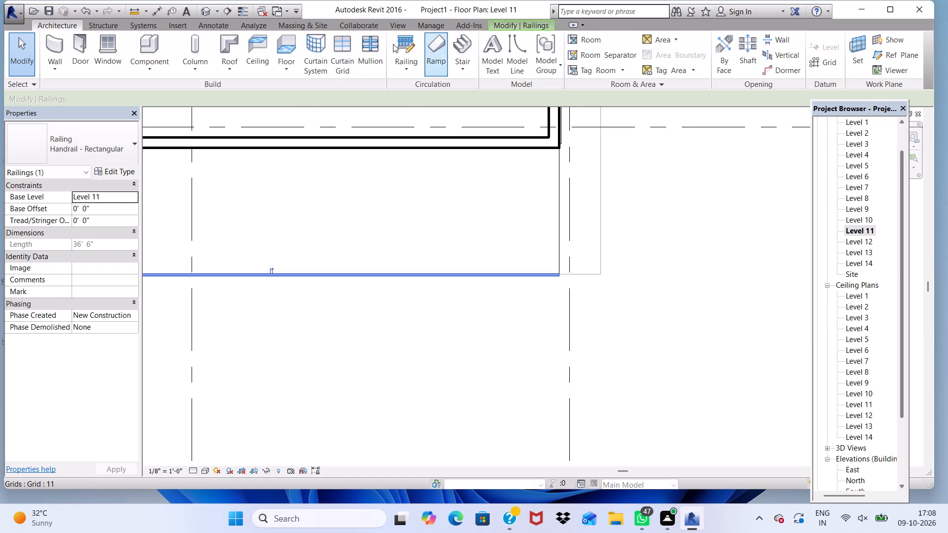
pyautogui.click(401, 41)
pyautogui.scroll(4, 560, 158)
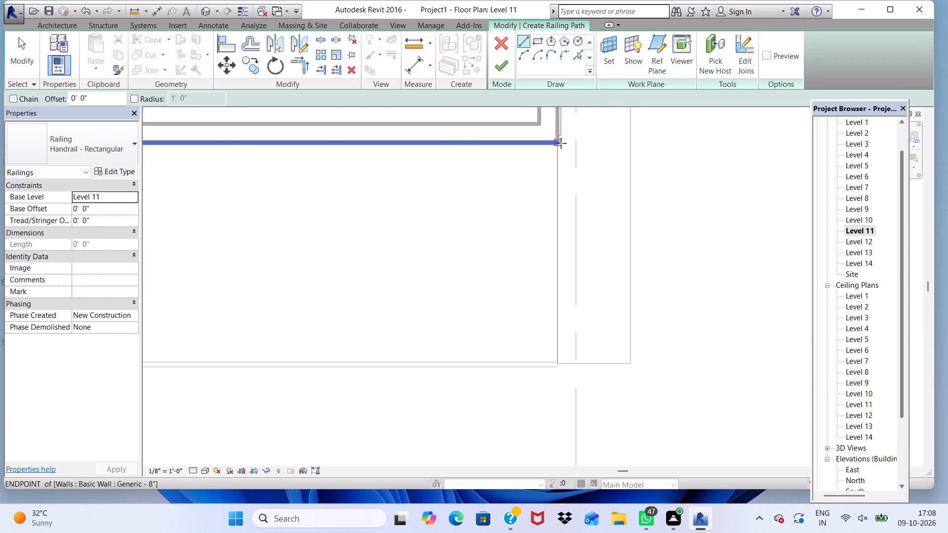
pyautogui.scroll(3, 561, 143)
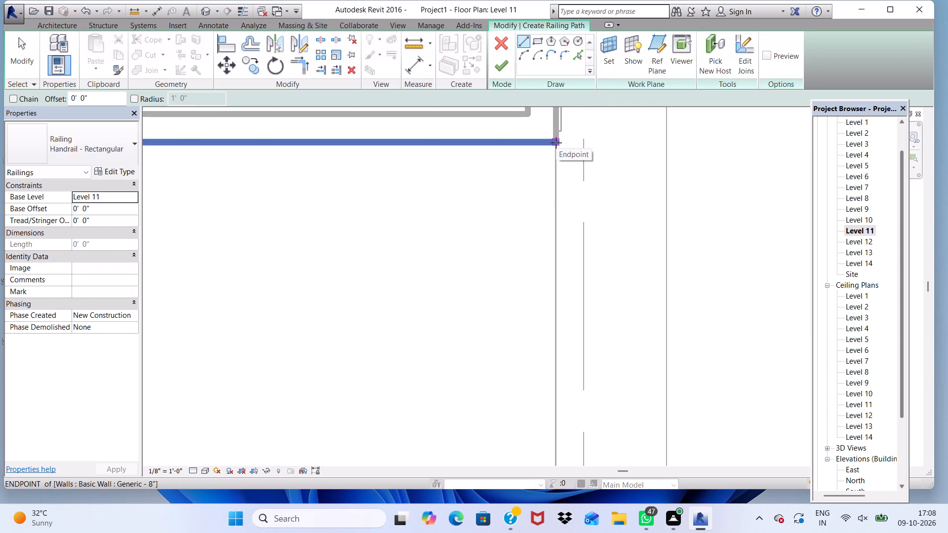
pyautogui.click(556, 143)
pyautogui.scroll(-7, 553, 144)
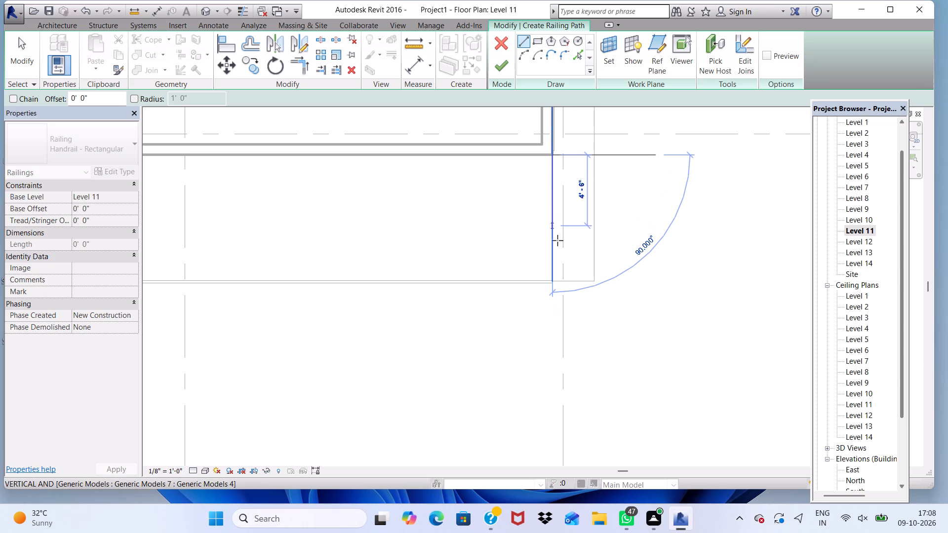
pyautogui.scroll(9, 553, 284)
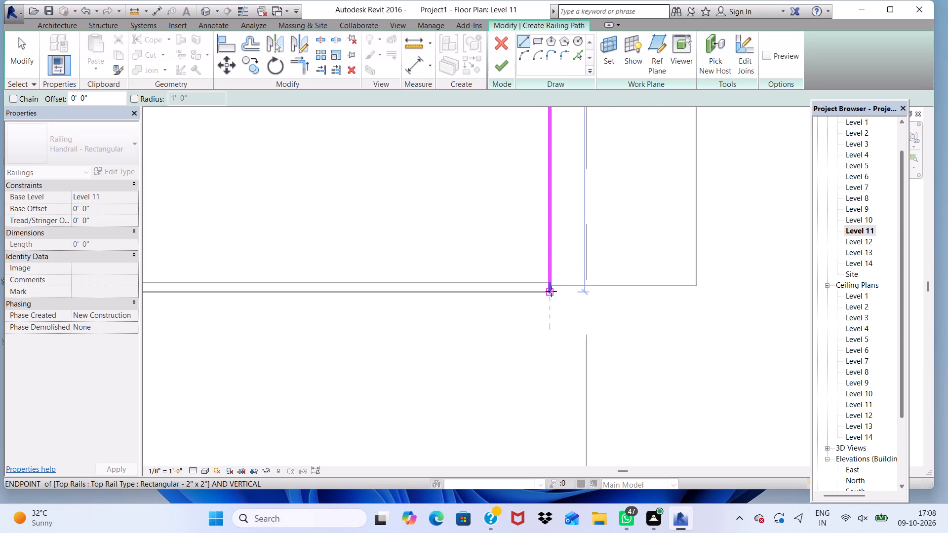
pyautogui.click(551, 291)
pyautogui.click(505, 67)
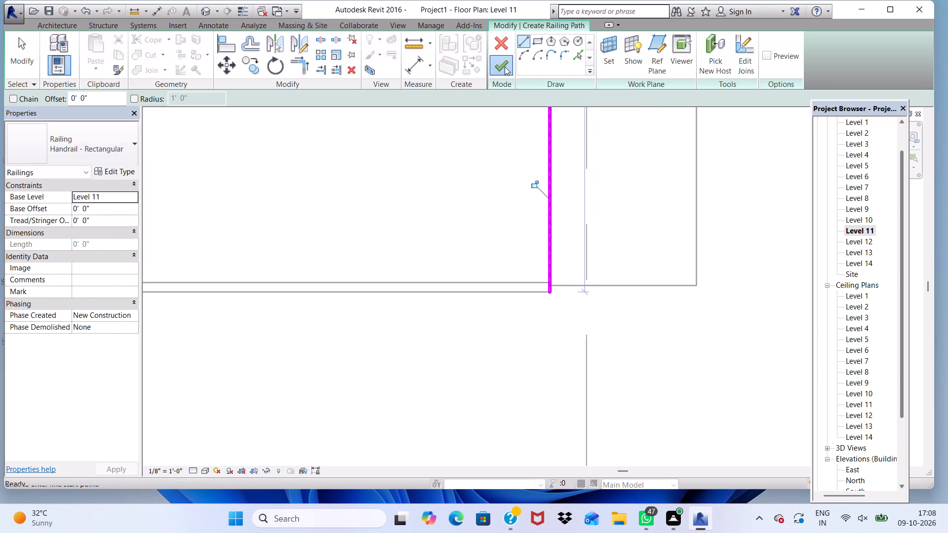
# Examine the building in 3D from several angles to check the front balcony railings on all levels, including the grid 9–11 corner.
pyautogui.scroll(-3, 466, 168)
pyautogui.scroll(-6, 546, 205)
pyautogui.scroll(-5, 582, 227)
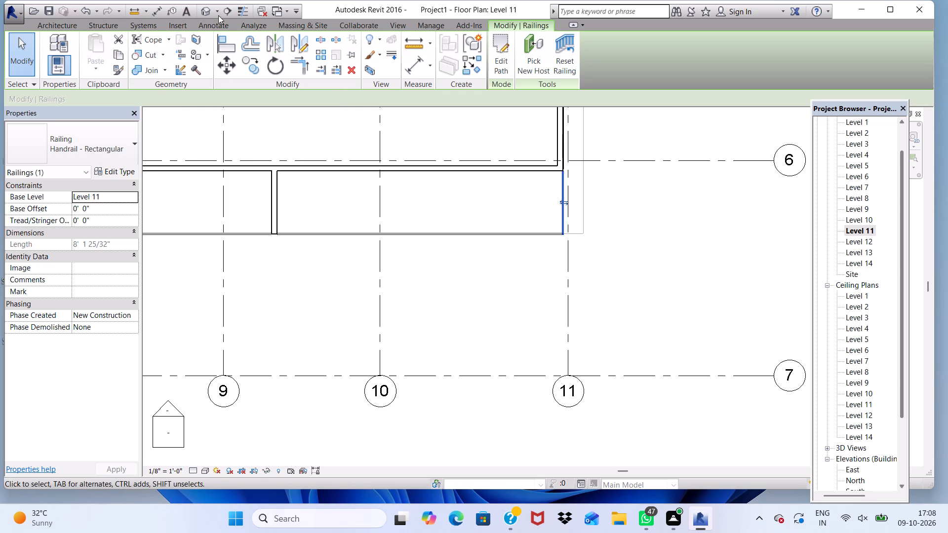
pyautogui.scroll(-5, 330, 224)
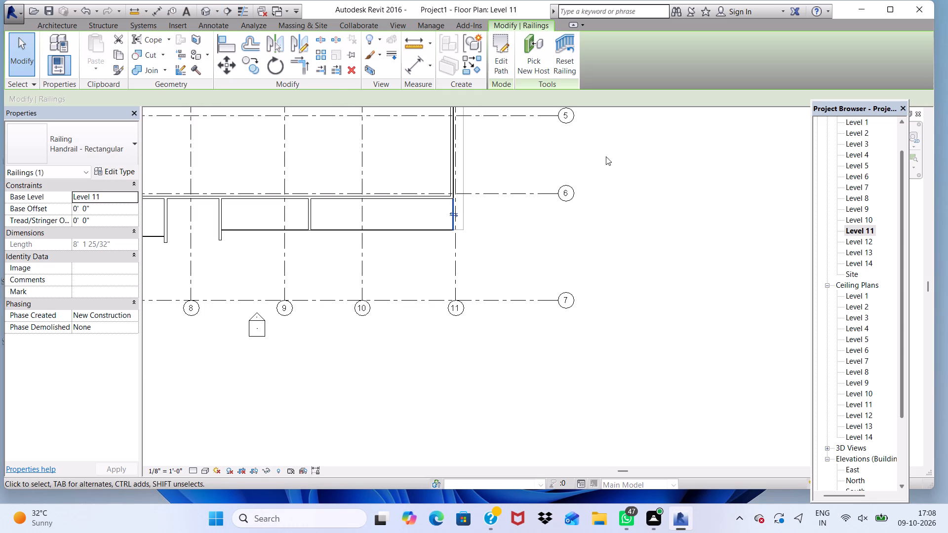
pyautogui.click(203, 7)
pyautogui.scroll(-4, 361, 262)
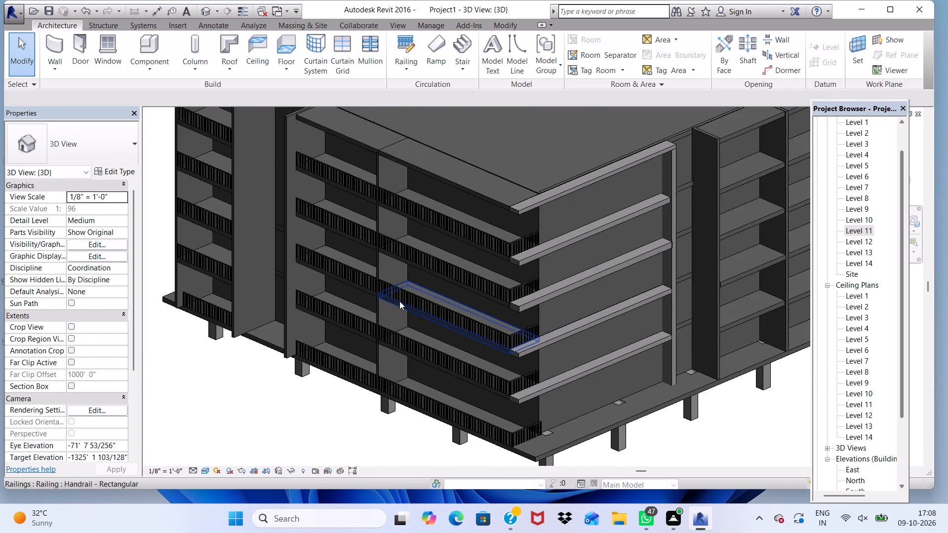
pyautogui.scroll(4, 374, 270)
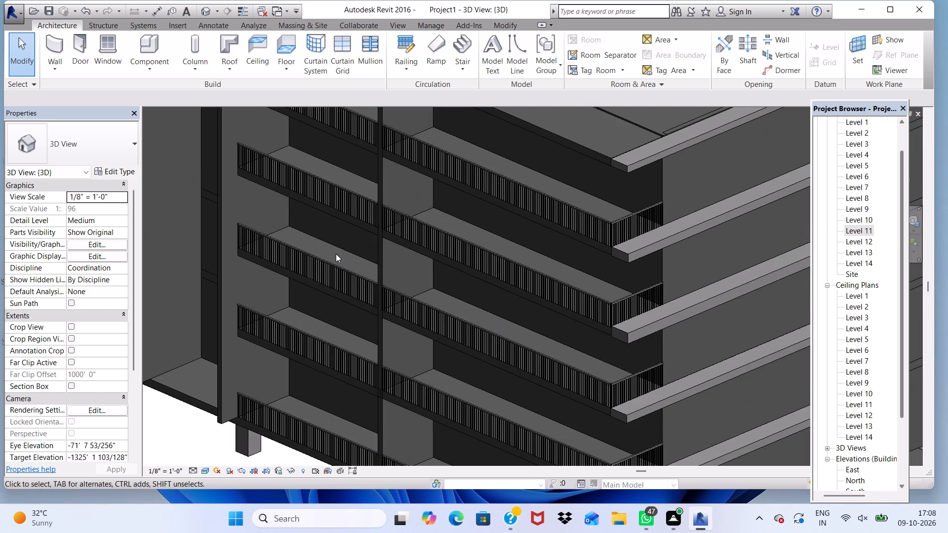
pyautogui.scroll(-2, 431, 266)
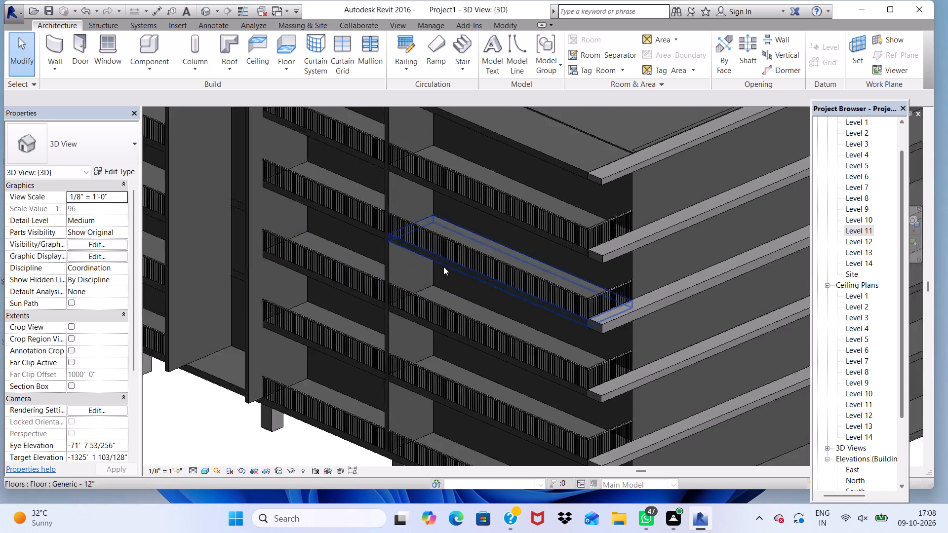
pyautogui.scroll(-3, 443, 266)
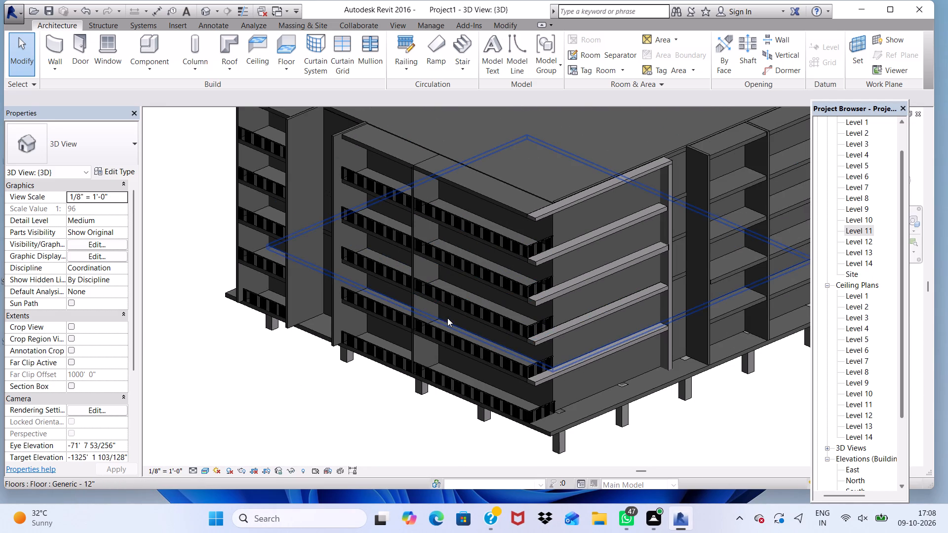
pyautogui.scroll(1, 447, 318)
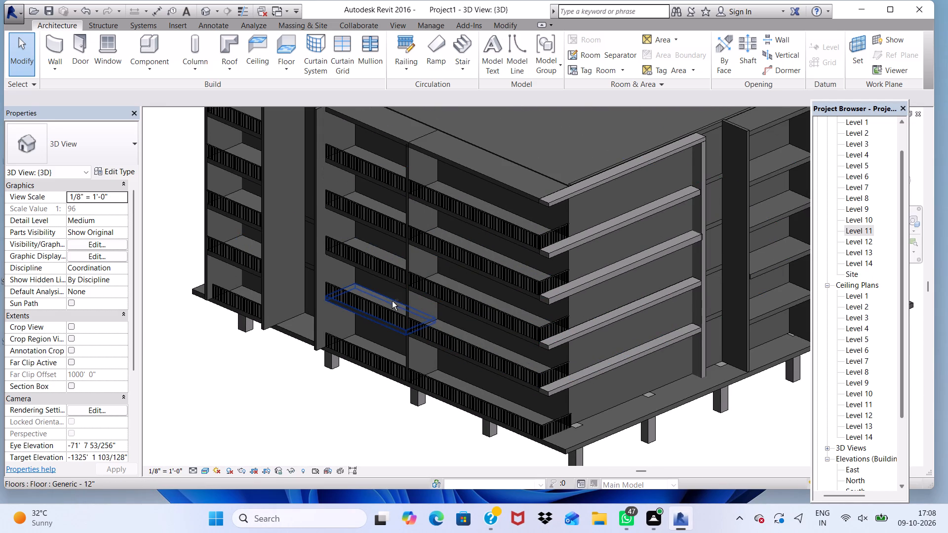
pyautogui.keyDown('shift'); pyautogui.moveTo(390, 301); pyautogui.dragTo(416, 280, button='middle'); pyautogui.keyUp('shift')
pyautogui.keyDown('shift'); pyautogui.moveTo(368, 341); pyautogui.dragTo(369, 320, button='middle'); pyautogui.keyUp('shift')
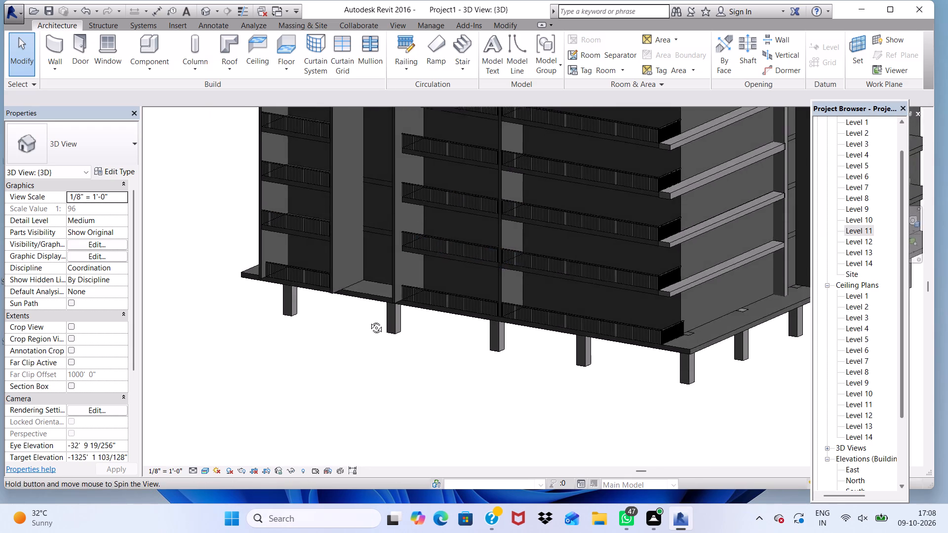
pyautogui.keyDown('shift'); pyautogui.moveTo(369, 320); pyautogui.dragTo(425, 349, button='middle'); pyautogui.keyUp('shift')
pyautogui.scroll(-4, 392, 301)
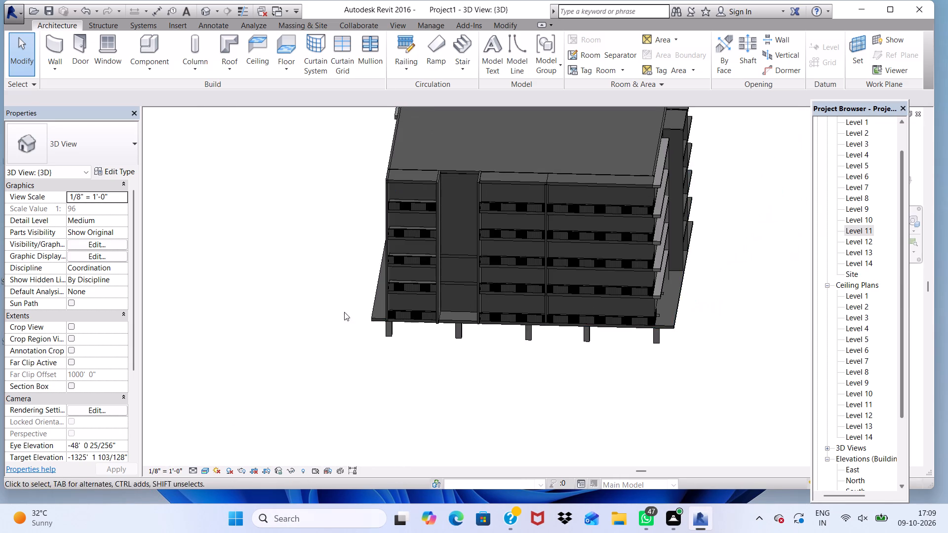
# Examine the building in 3D from several sides, checking the corner railings and the balconies on the adjoining face.
pyautogui.keyDown('shift'); pyautogui.moveTo(368, 329); pyautogui.dragTo(223, 250, button='middle'); pyautogui.keyUp('shift')
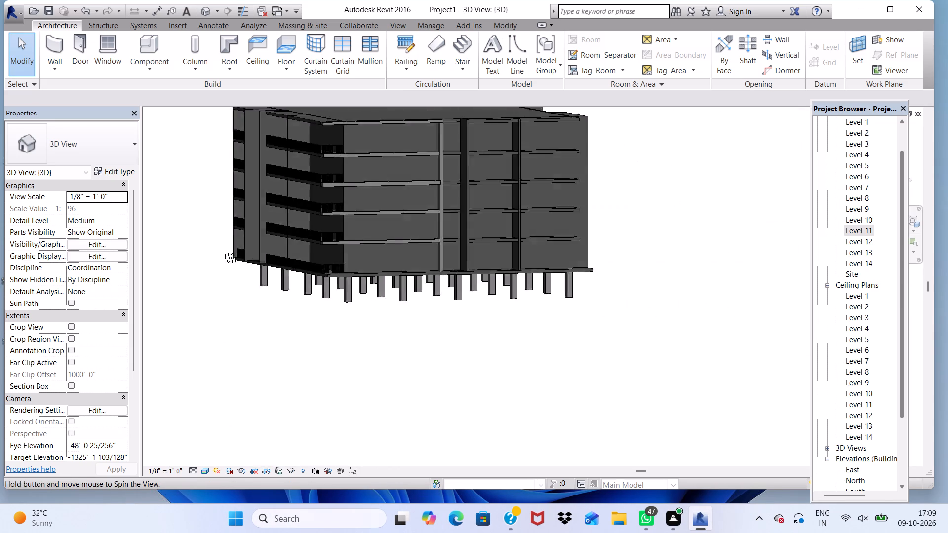
pyautogui.keyDown('shift'); pyautogui.moveTo(223, 250); pyautogui.dragTo(255, 293, button='middle'); pyautogui.keyUp('shift')
pyautogui.scroll(4, 338, 266)
pyautogui.scroll(15, 455, 233)
pyautogui.scroll(-11, 455, 234)
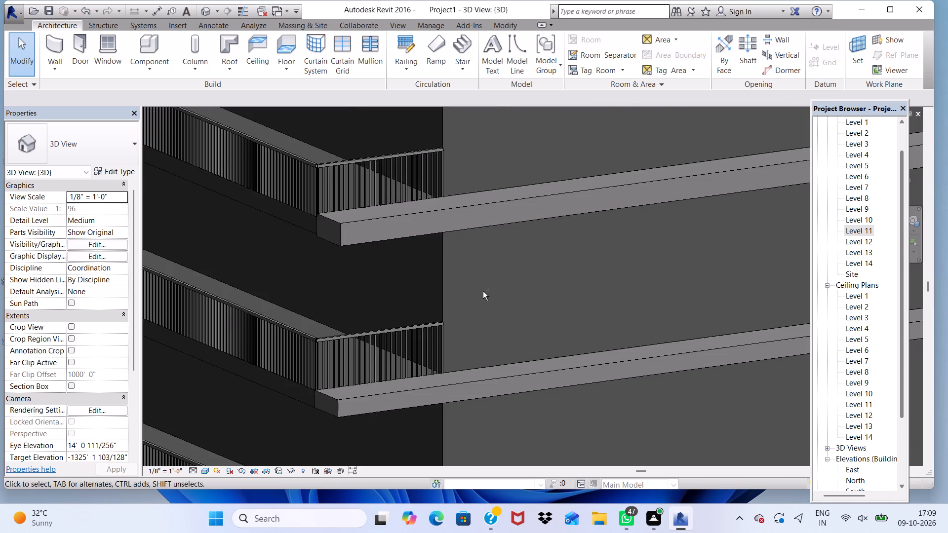
pyautogui.scroll(-3, 483, 291)
pyautogui.moveTo(534, 291); pyautogui.dragTo(442, 261, button='middle')
pyautogui.scroll(1, 468, 293)
pyautogui.keyDown('shift'); pyautogui.scroll(-1, 477, 323); pyautogui.keyUp('shift')
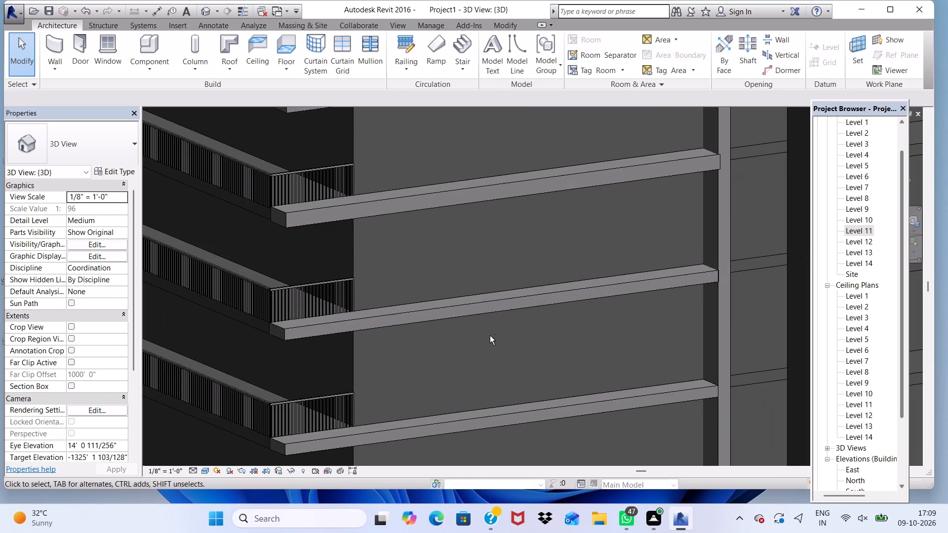
pyautogui.keyDown('shift'); pyautogui.moveTo(490, 336); pyautogui.dragTo(438, 330, button='middle'); pyautogui.keyUp('shift')
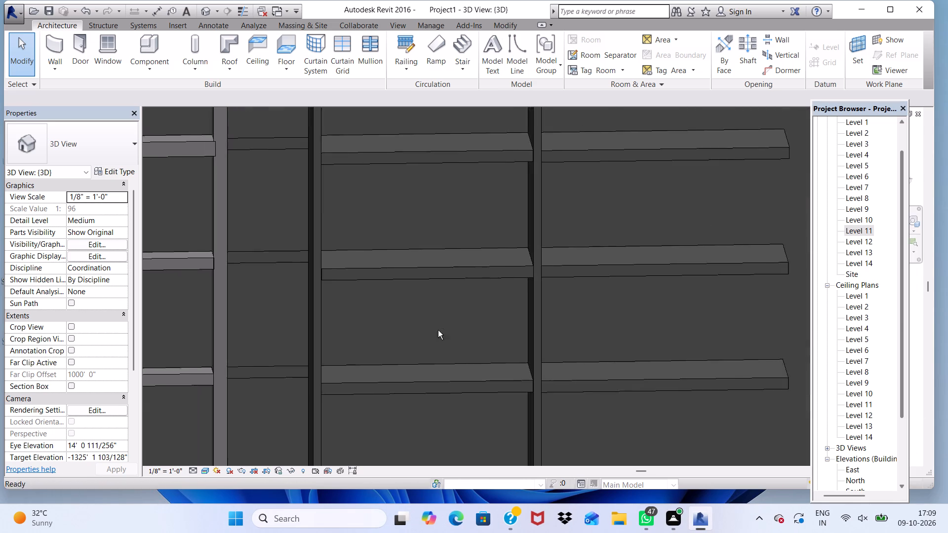
pyautogui.scroll(-5, 443, 322)
pyautogui.scroll(-3, 475, 298)
pyautogui.scroll(4, 524, 188)
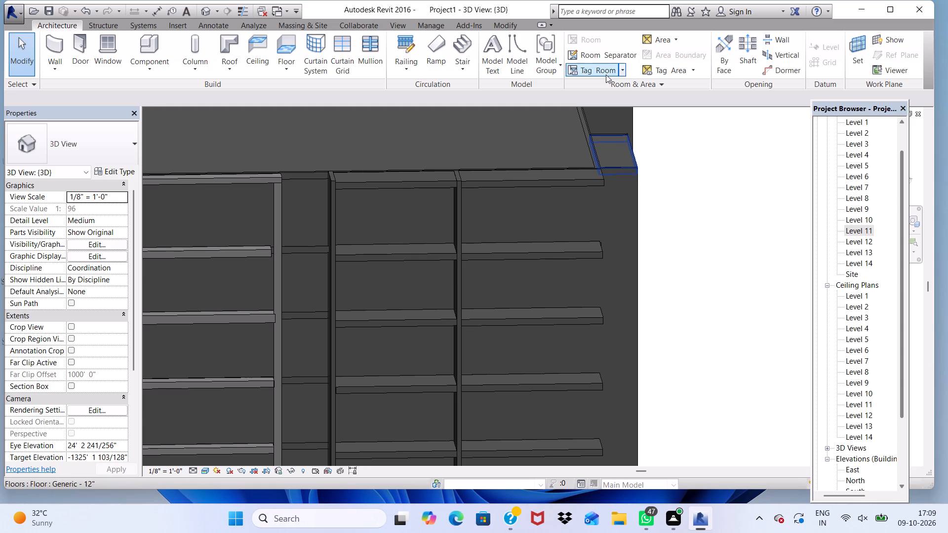
pyautogui.scroll(-2, 563, 115)
pyautogui.scroll(1, 541, 222)
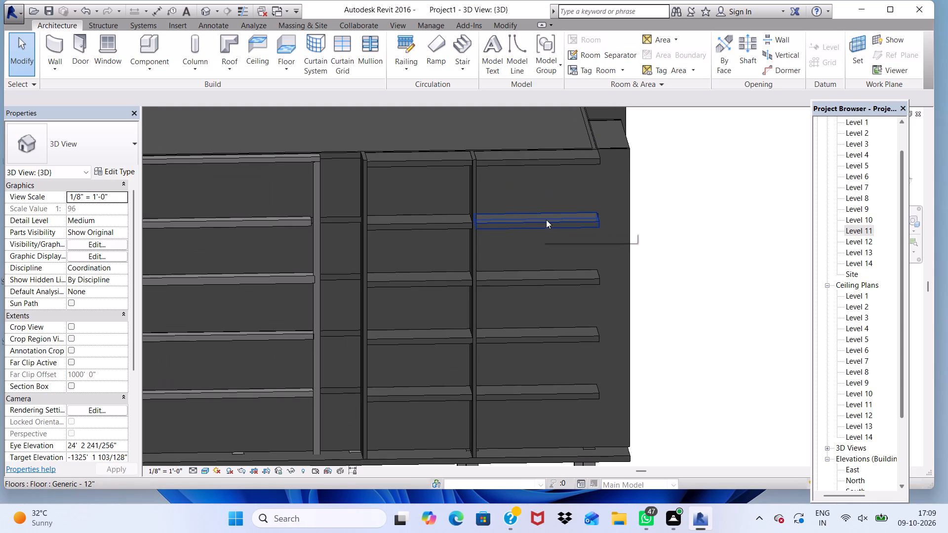
pyautogui.scroll(2, 861, 171)
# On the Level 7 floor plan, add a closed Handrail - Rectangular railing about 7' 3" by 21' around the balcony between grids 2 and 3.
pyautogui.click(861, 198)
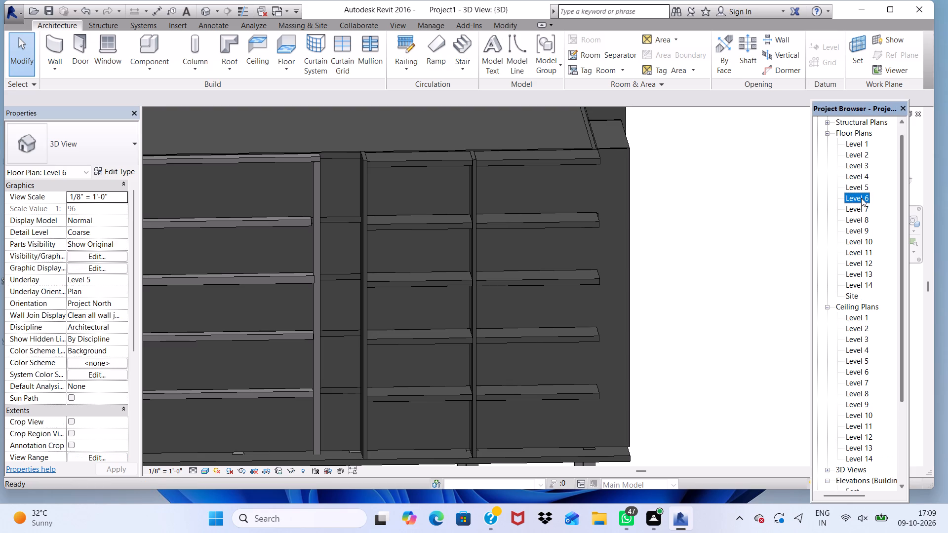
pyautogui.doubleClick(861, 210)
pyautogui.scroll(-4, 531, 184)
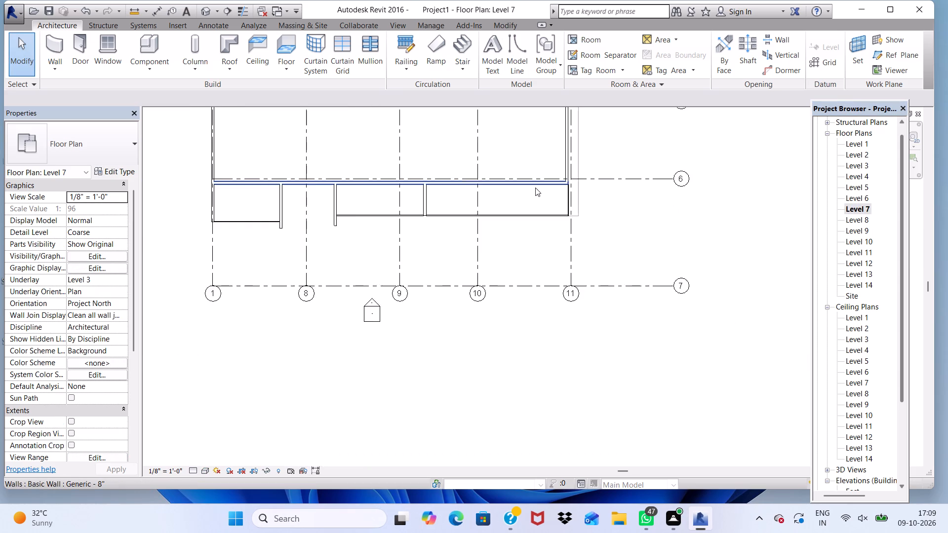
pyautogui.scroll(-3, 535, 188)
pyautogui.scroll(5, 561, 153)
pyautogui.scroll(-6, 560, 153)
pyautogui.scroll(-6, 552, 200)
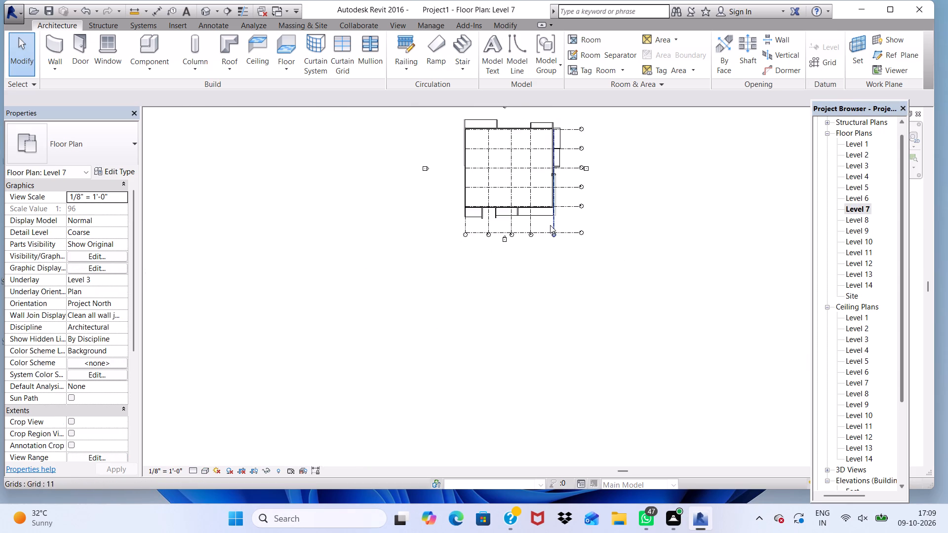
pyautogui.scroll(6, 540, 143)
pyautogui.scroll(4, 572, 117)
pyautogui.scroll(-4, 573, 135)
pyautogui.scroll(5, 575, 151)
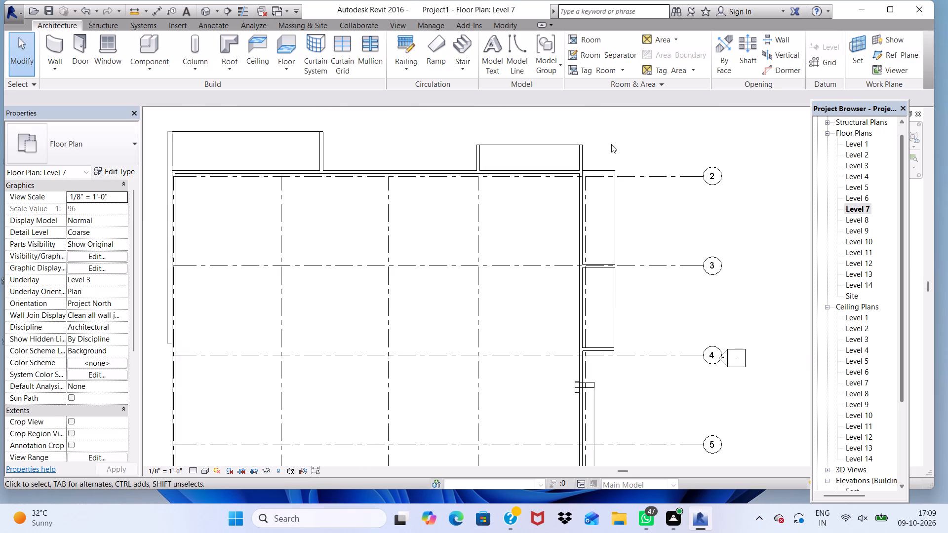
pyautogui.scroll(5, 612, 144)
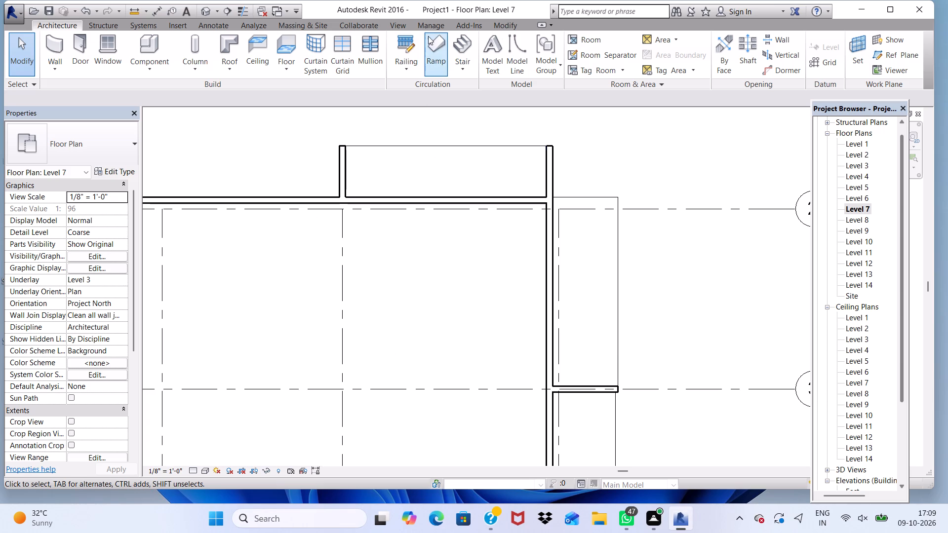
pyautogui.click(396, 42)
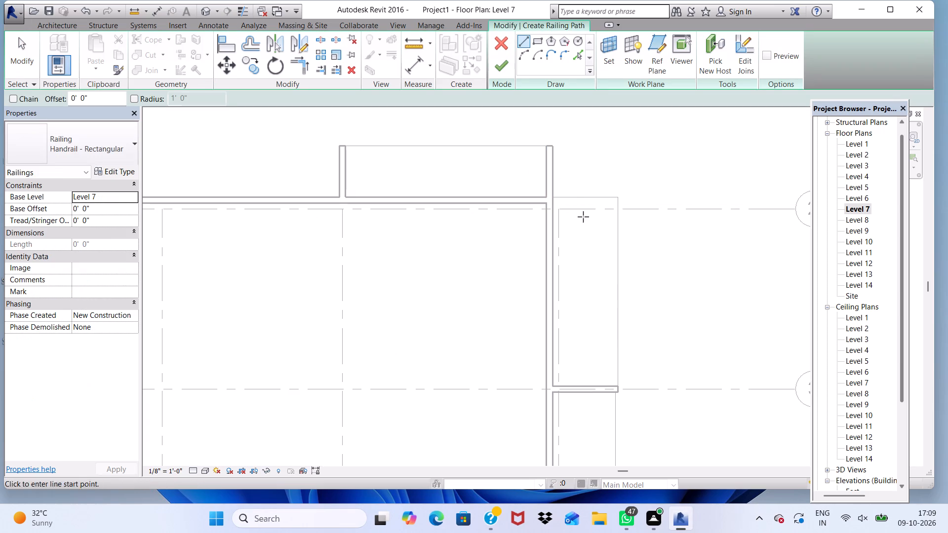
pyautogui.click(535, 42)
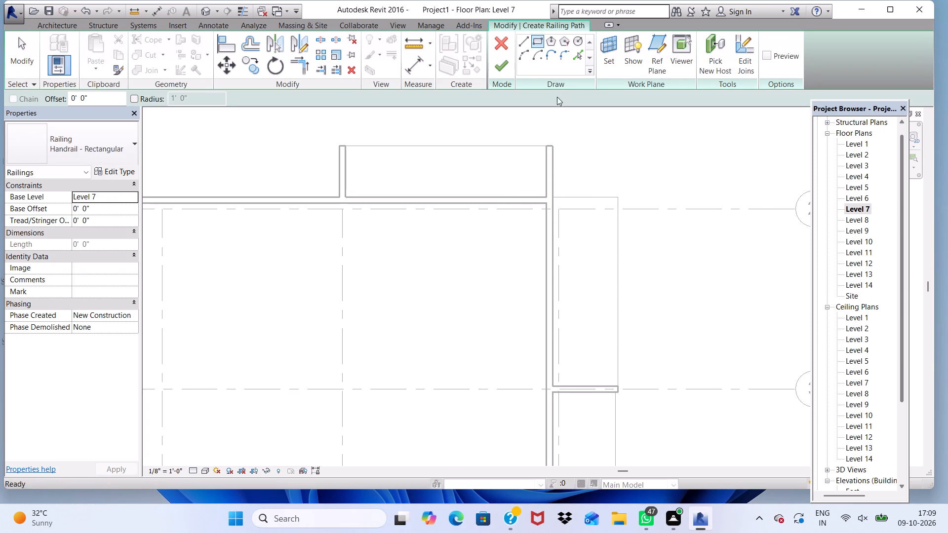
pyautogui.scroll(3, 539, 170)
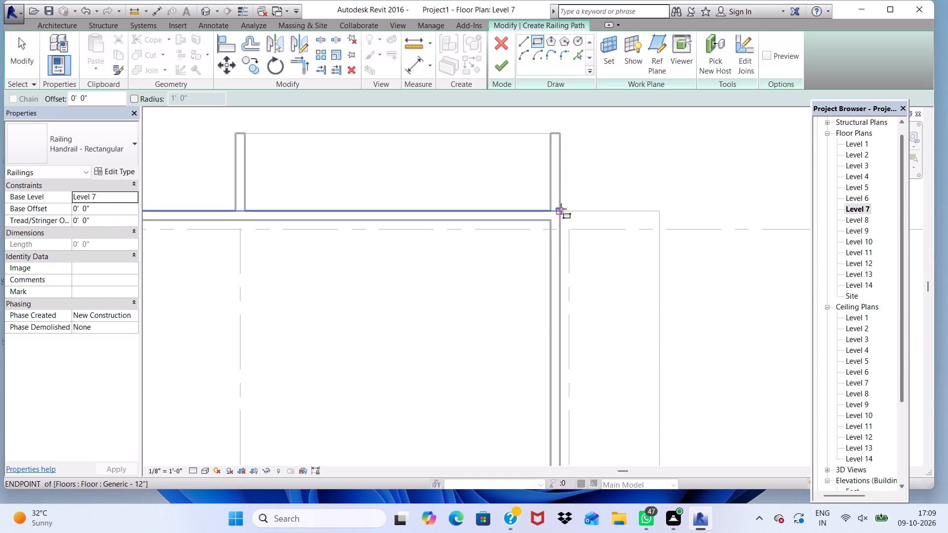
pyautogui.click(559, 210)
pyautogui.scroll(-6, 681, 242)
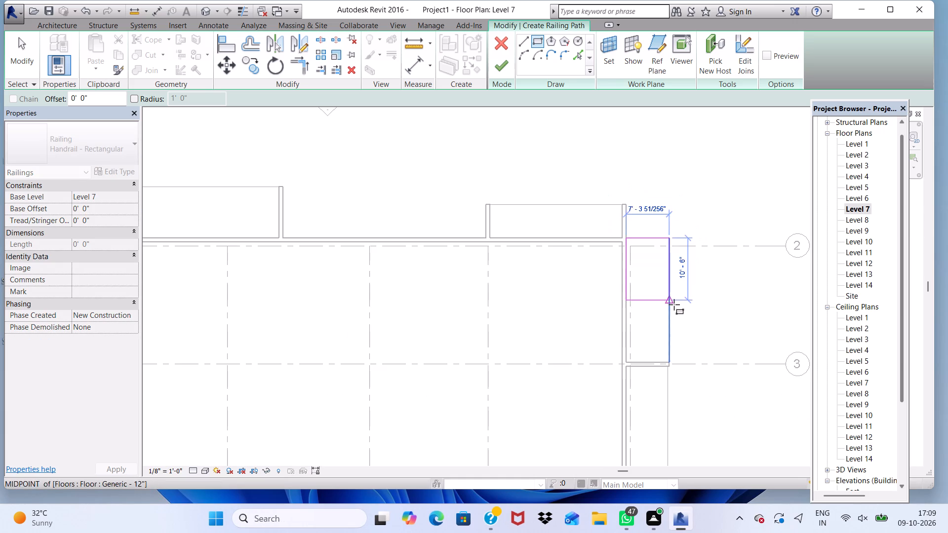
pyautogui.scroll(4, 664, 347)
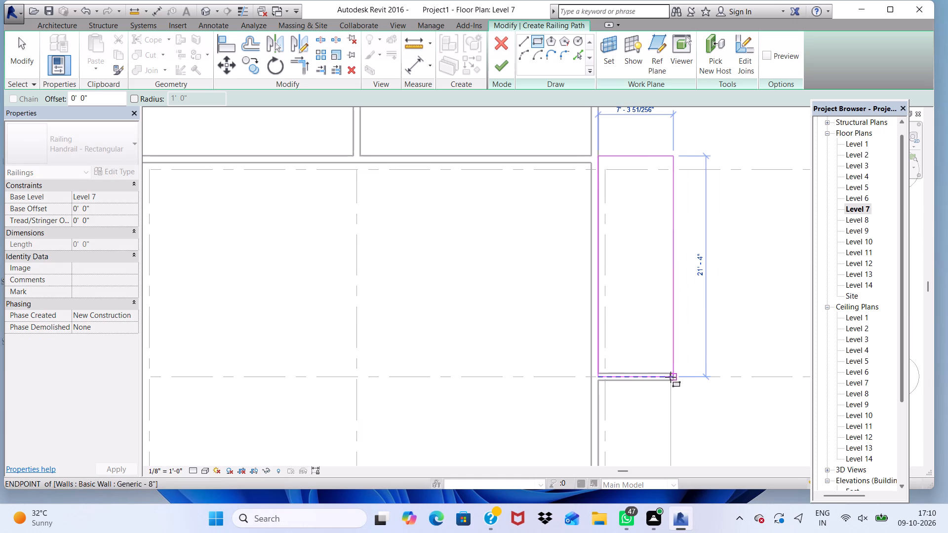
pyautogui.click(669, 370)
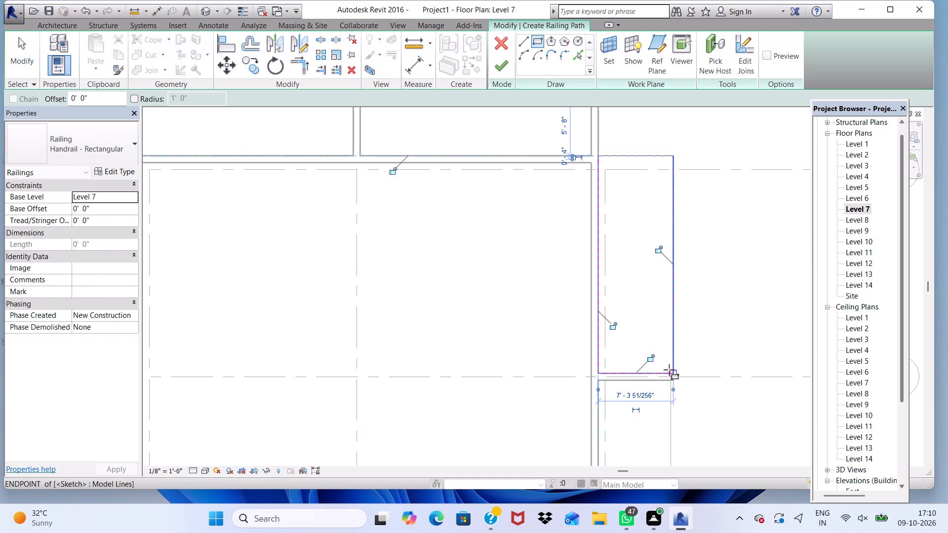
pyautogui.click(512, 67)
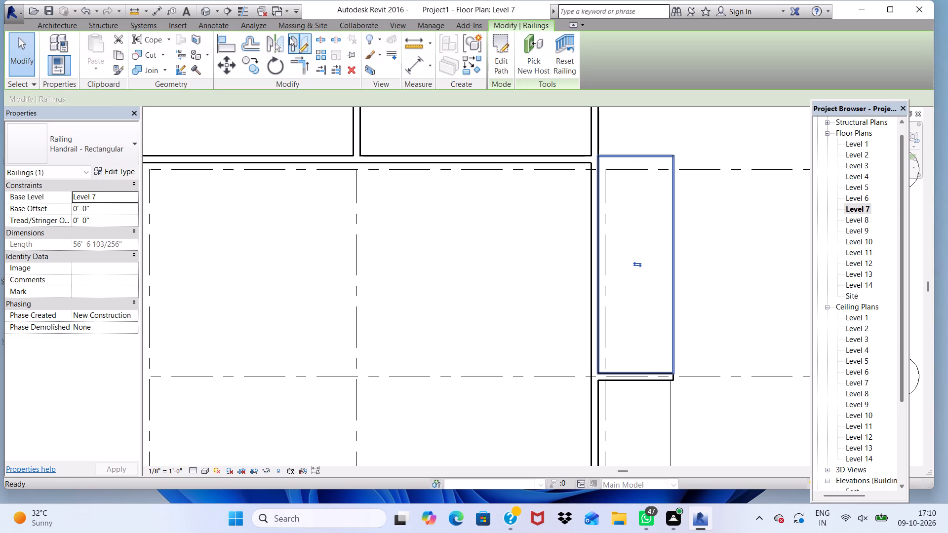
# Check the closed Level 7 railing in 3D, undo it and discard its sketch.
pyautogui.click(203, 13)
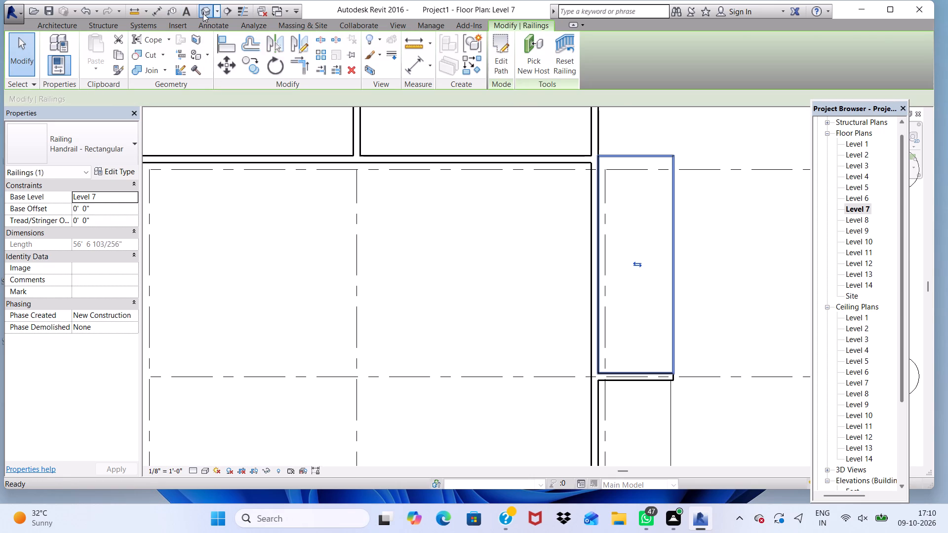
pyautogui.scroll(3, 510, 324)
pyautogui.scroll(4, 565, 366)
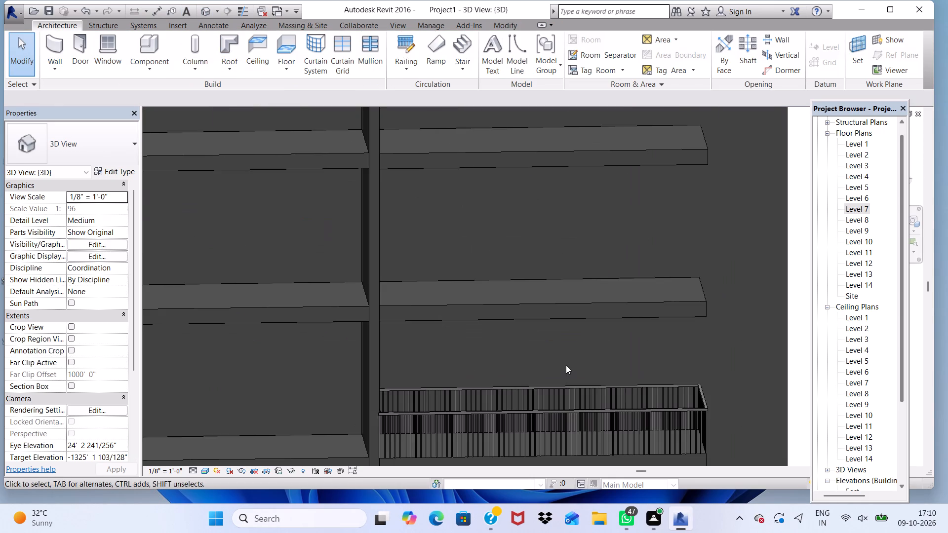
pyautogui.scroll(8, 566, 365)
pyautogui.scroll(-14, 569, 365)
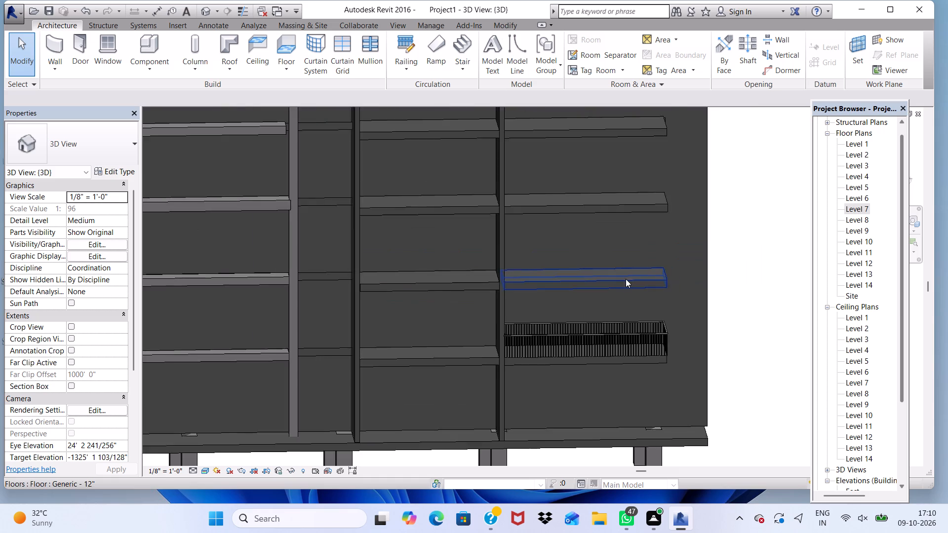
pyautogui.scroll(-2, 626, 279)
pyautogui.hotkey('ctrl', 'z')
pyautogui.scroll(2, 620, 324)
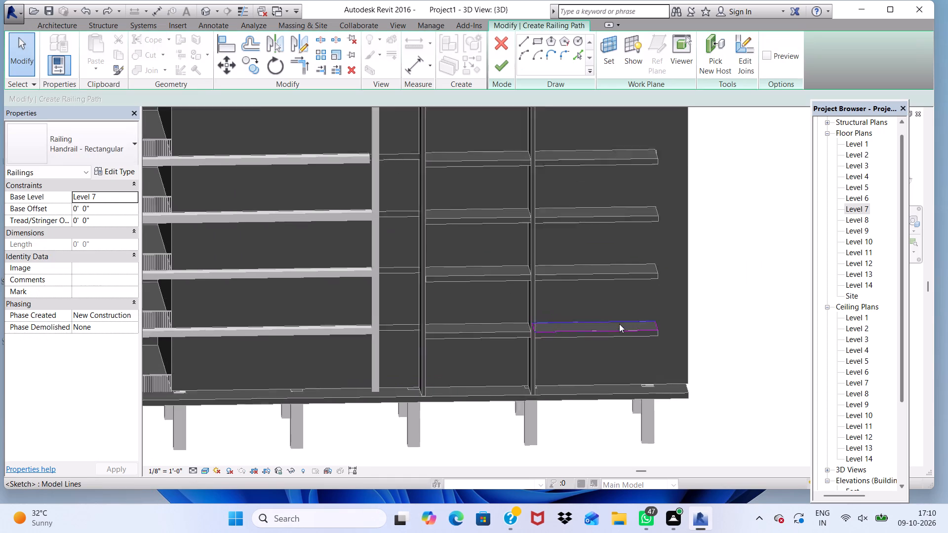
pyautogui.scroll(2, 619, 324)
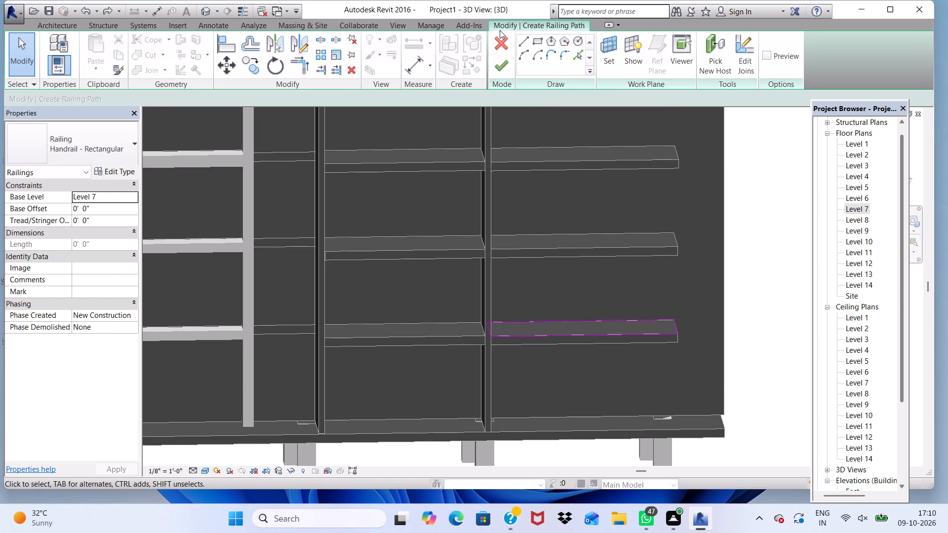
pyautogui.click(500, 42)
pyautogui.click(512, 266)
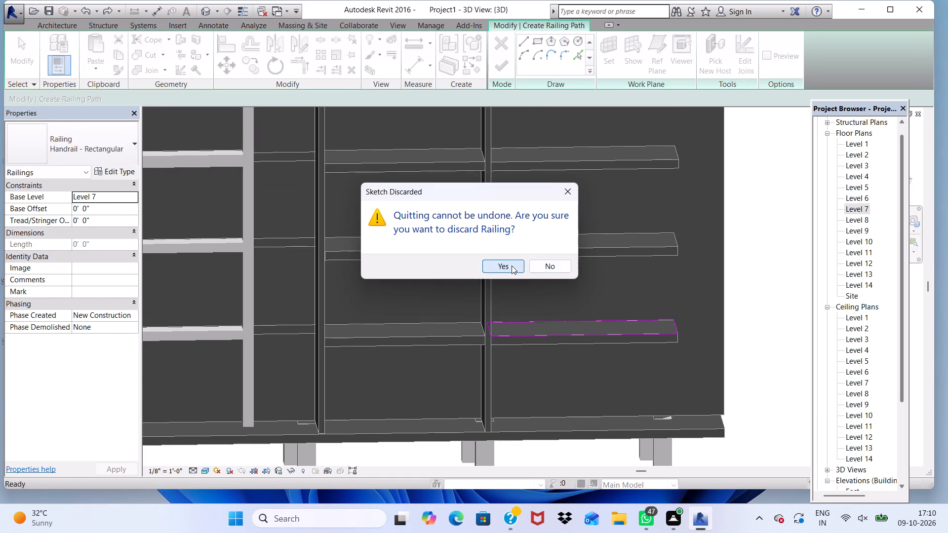
# On the Level 7 floor plan, add a 21' Handrail - Rectangular front railing from the cross wall end at grid 3 to the slab corner near grid 2.
pyautogui.scroll(-9, 500, 282)
pyautogui.scroll(-1, 618, 310)
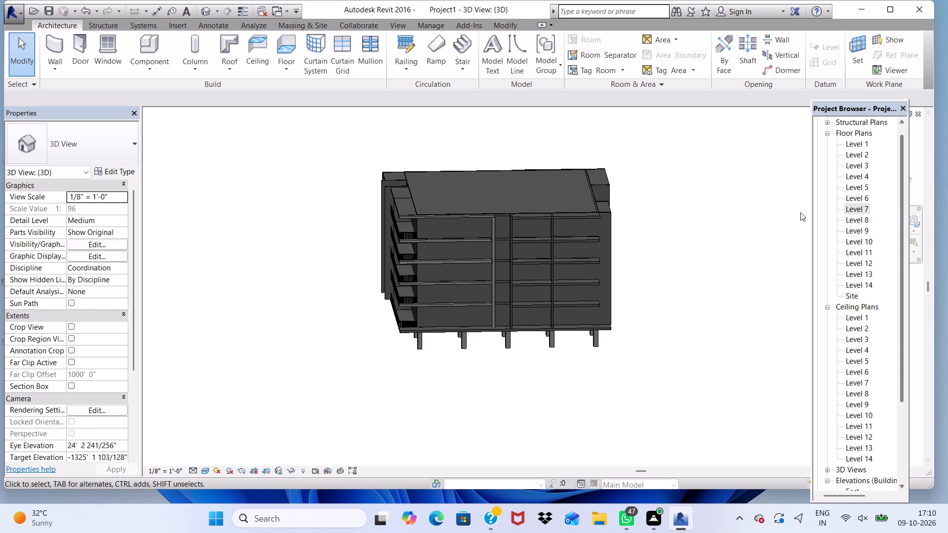
pyautogui.click(853, 209)
pyautogui.click(853, 209)
pyautogui.scroll(-1, 789, 242)
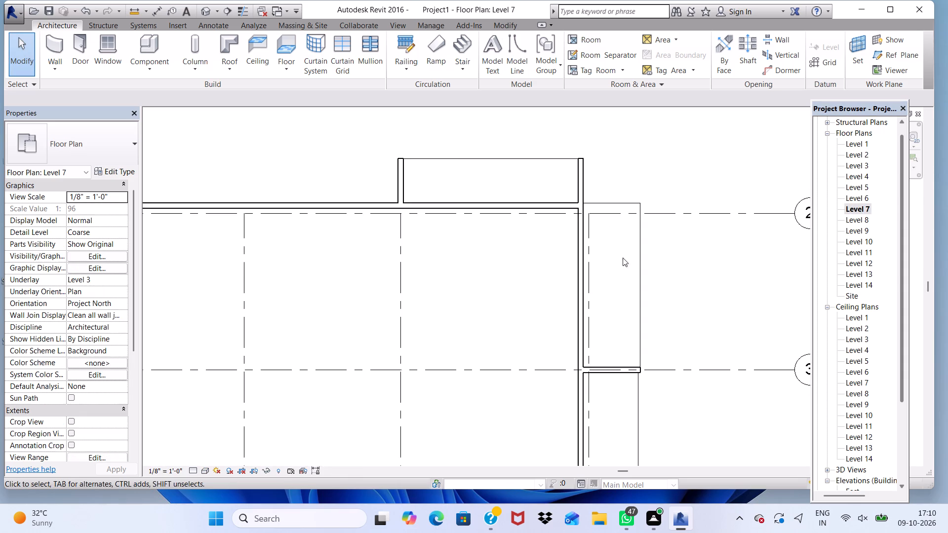
pyautogui.scroll(-5, 623, 258)
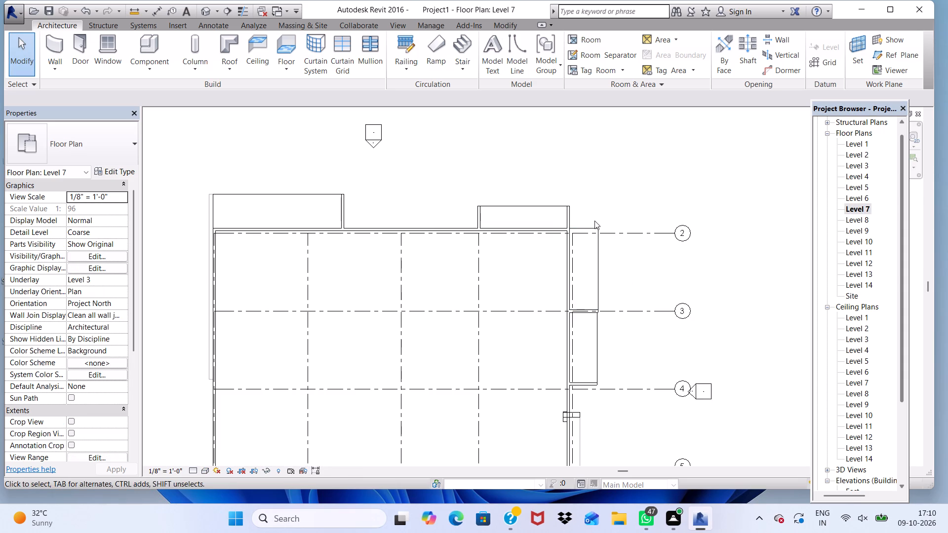
pyautogui.click(396, 48)
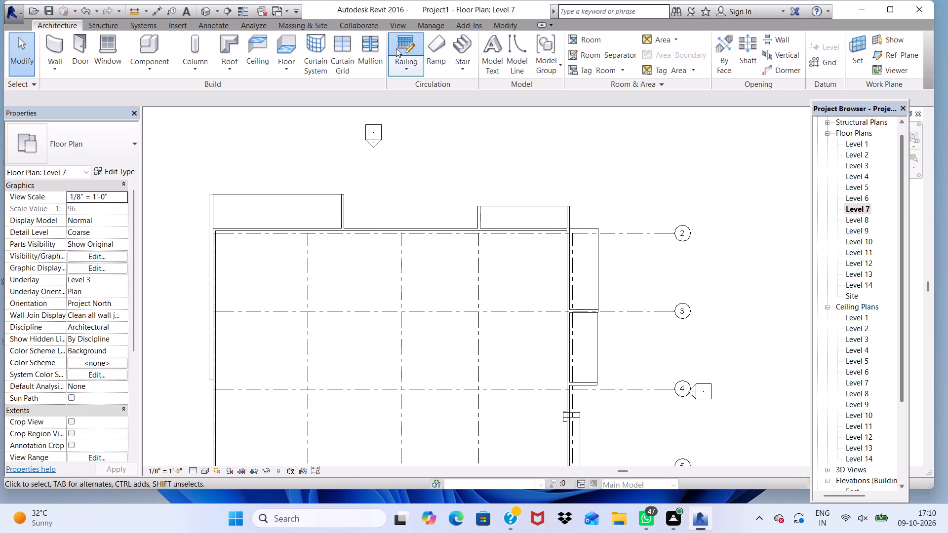
pyautogui.scroll(5, 595, 207)
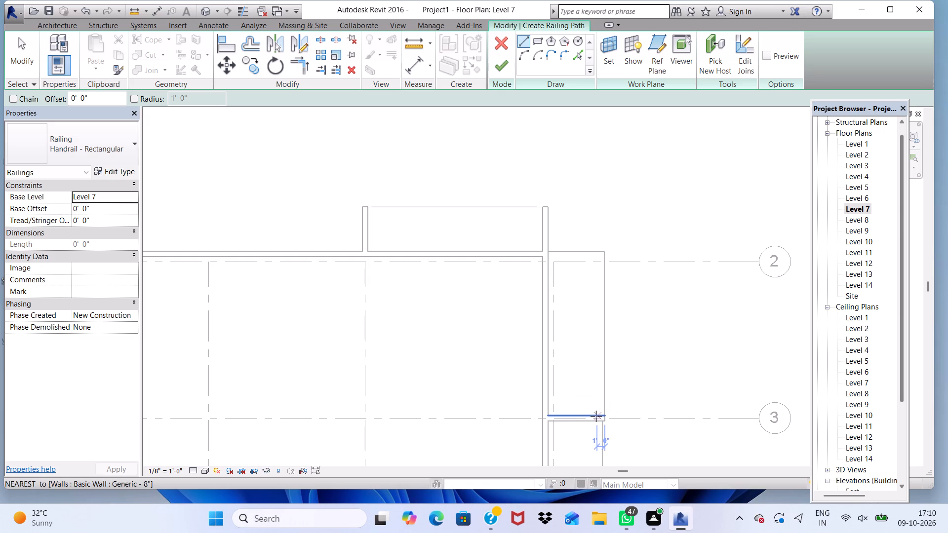
pyautogui.scroll(9, 599, 415)
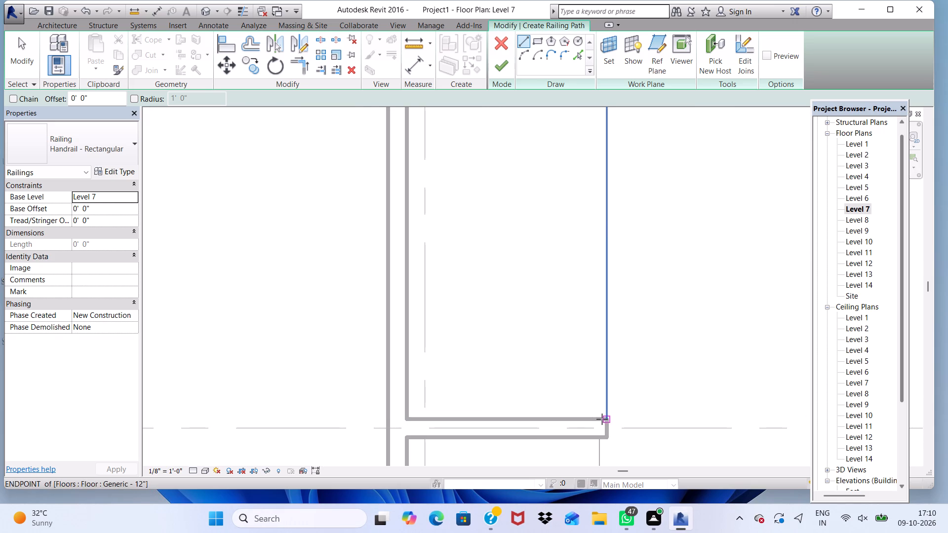
pyautogui.click(605, 418)
pyautogui.scroll(-4, 610, 361)
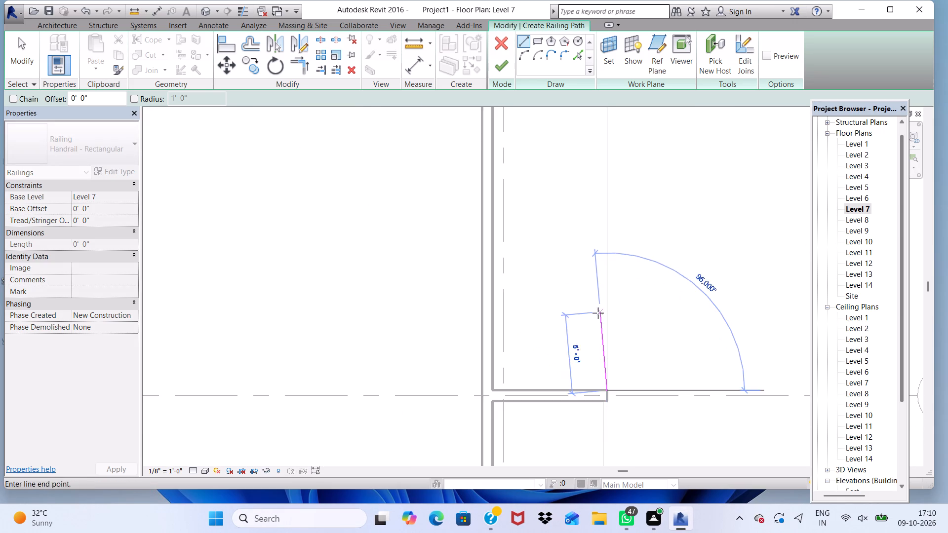
pyautogui.scroll(-5, 598, 313)
pyautogui.scroll(2, 617, 314)
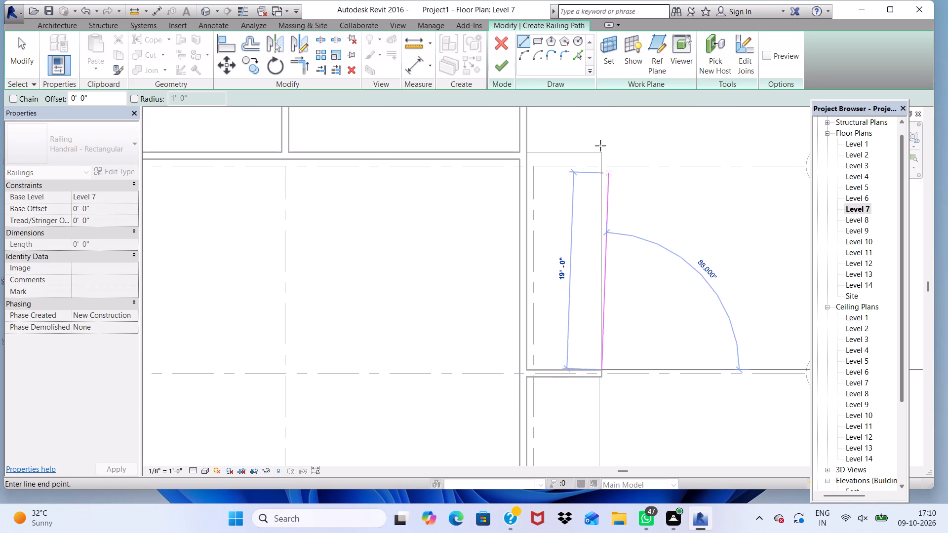
pyautogui.scroll(8, 598, 149)
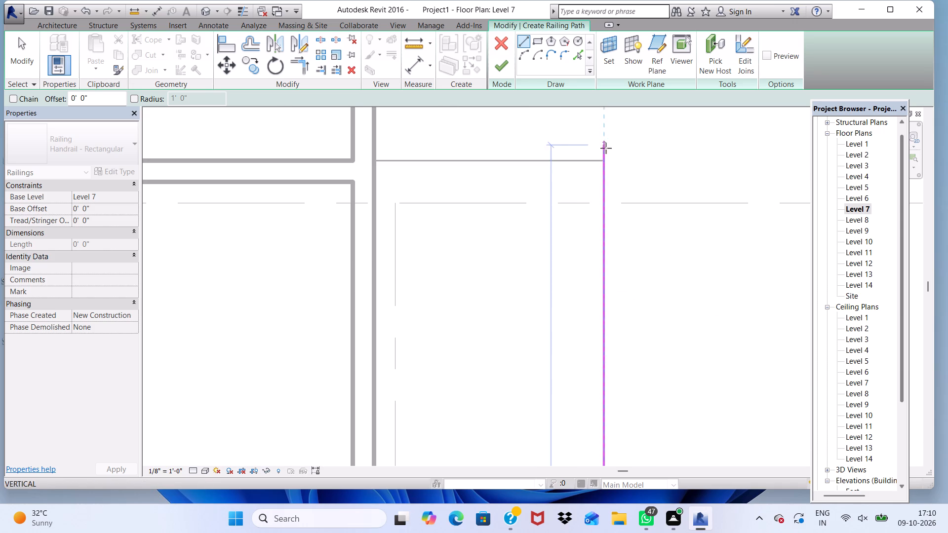
pyautogui.click(603, 160)
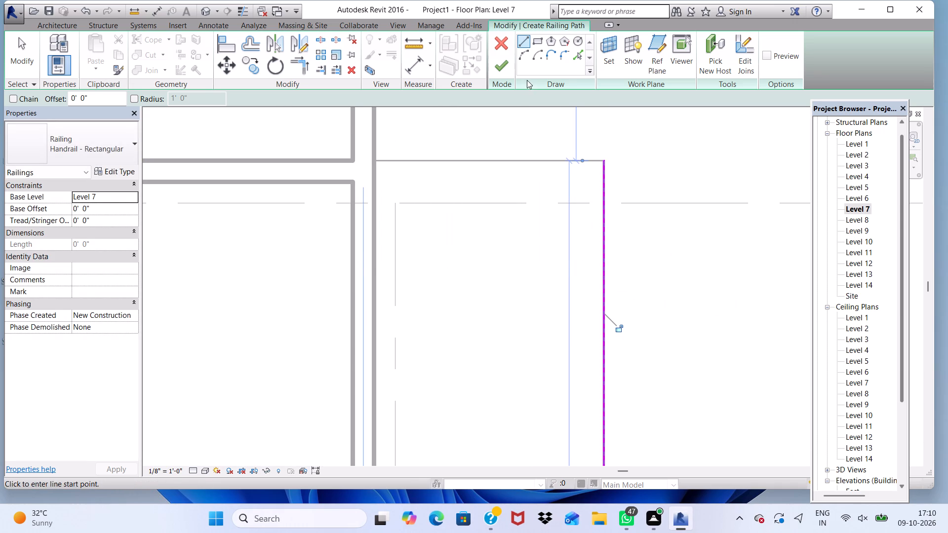
pyautogui.click(501, 71)
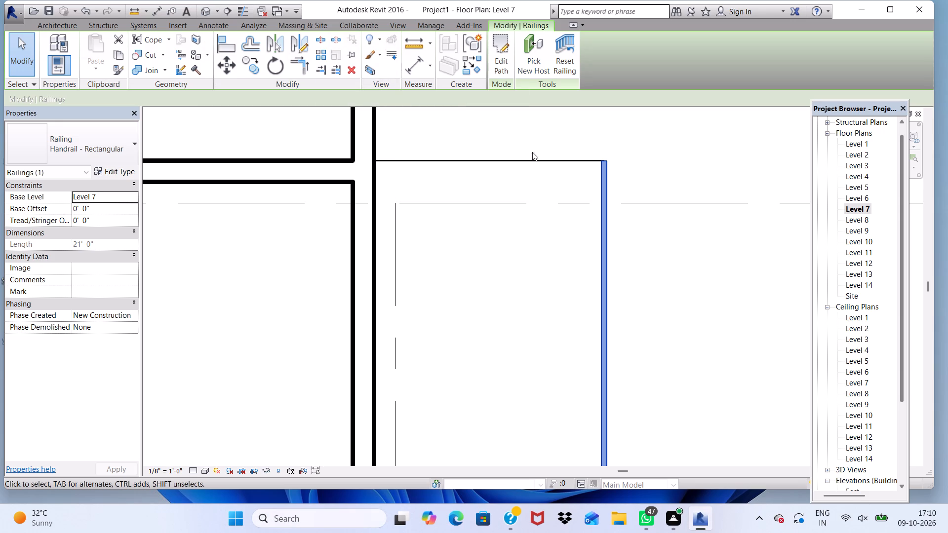
# Check the new front railing of the Level 7 balcony between grids 2 and 3 in 3D.
pyautogui.click(203, 5)
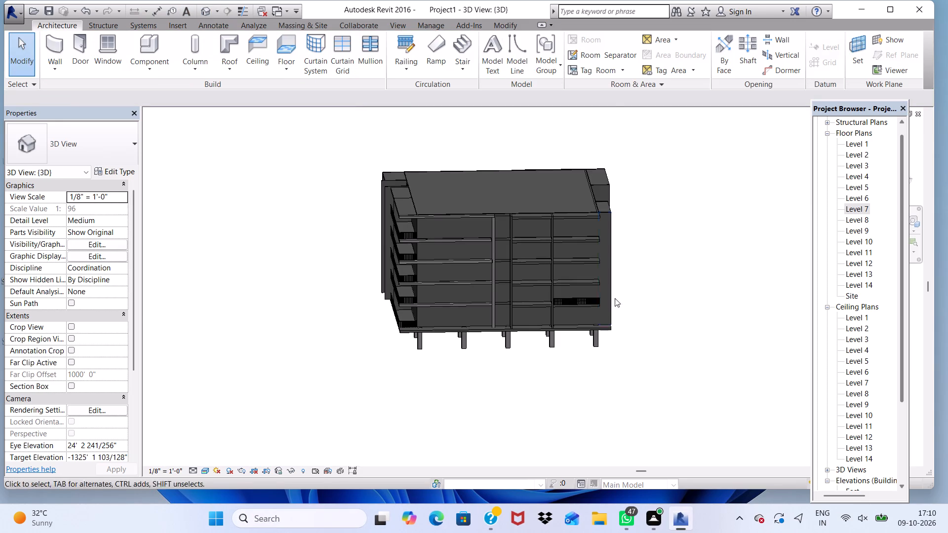
pyautogui.scroll(6, 608, 342)
pyautogui.scroll(6, 612, 276)
pyautogui.scroll(3, 530, 180)
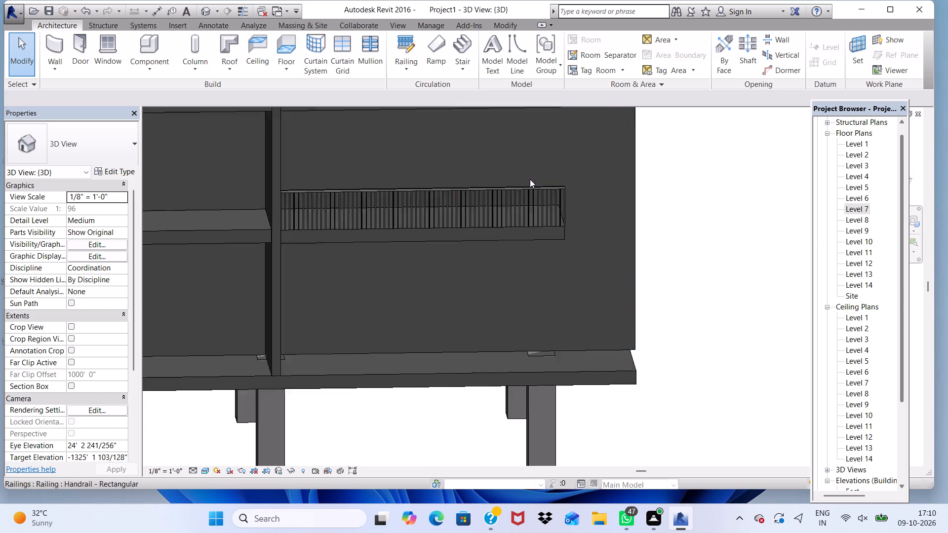
pyautogui.scroll(3, 530, 179)
pyautogui.scroll(-17, 530, 179)
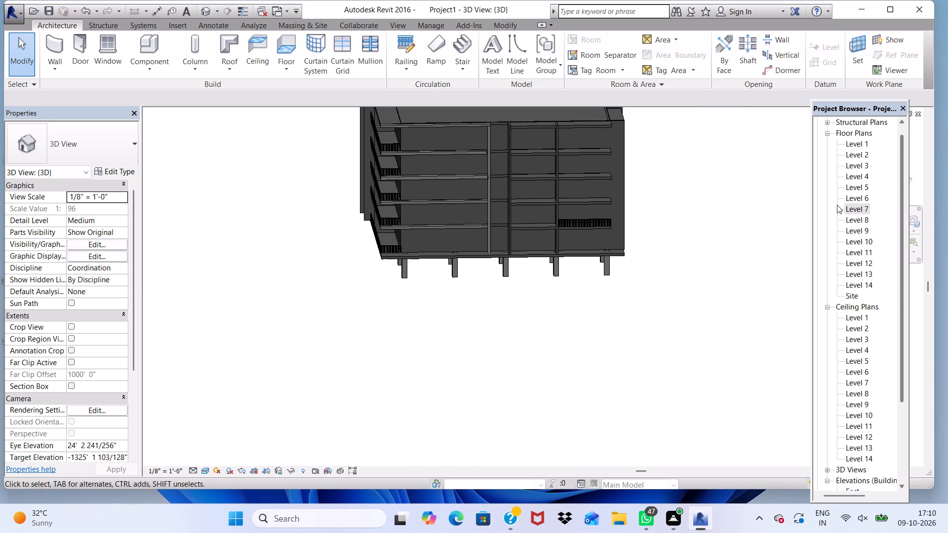
# On the Level 7 floor plan, add a Handrail - Rectangular side railing about 7' 3" from the building wall to the slab corner near grid 2.
pyautogui.doubleClick(853, 210)
pyautogui.scroll(-5, 607, 248)
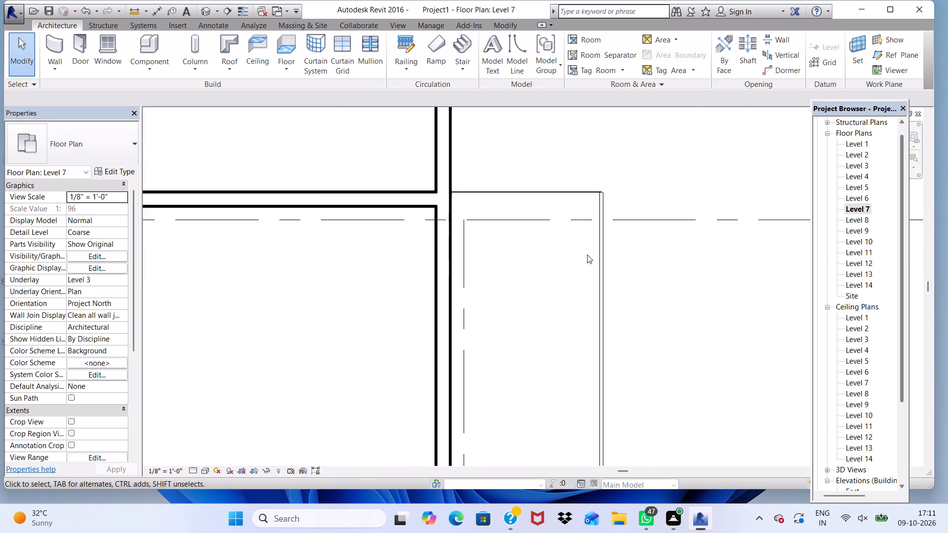
pyautogui.scroll(2, 560, 179)
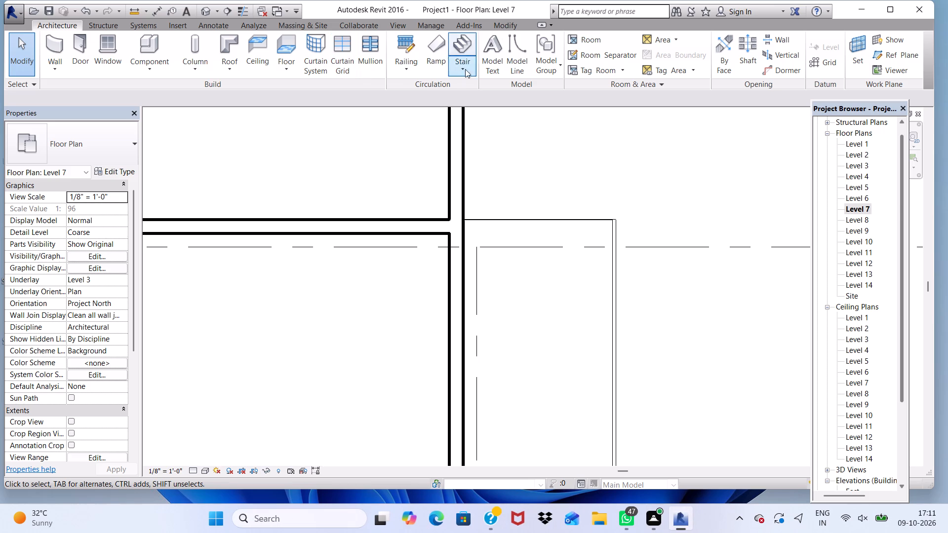
pyautogui.click(405, 37)
pyautogui.scroll(5, 481, 210)
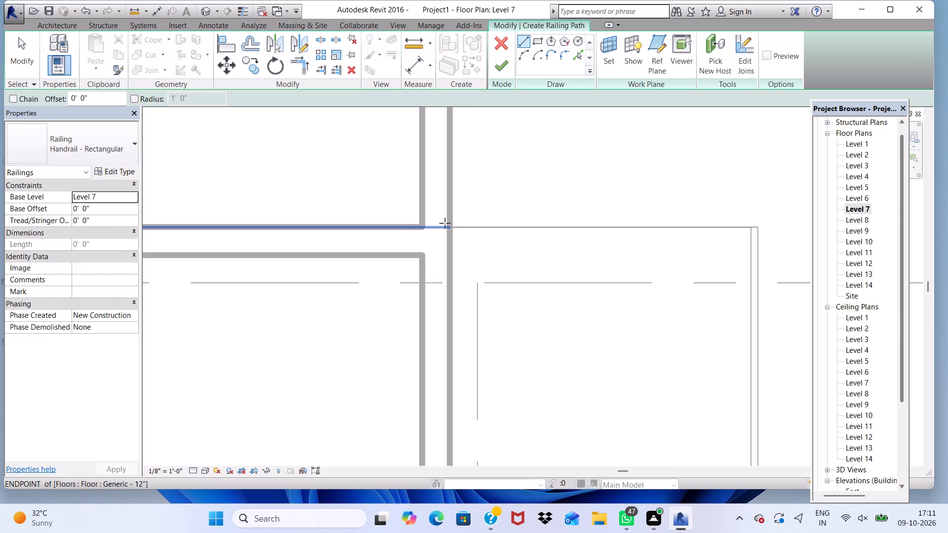
pyautogui.scroll(6, 445, 223)
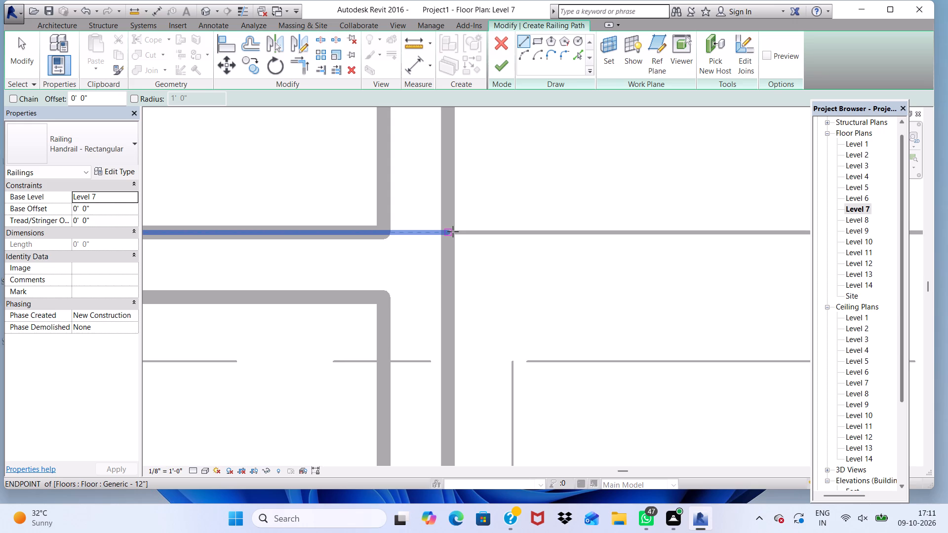
pyautogui.click(456, 230)
pyautogui.scroll(-4, 568, 217)
pyautogui.scroll(-9, 355, 190)
pyautogui.scroll(4, 602, 187)
pyautogui.scroll(9, 494, 195)
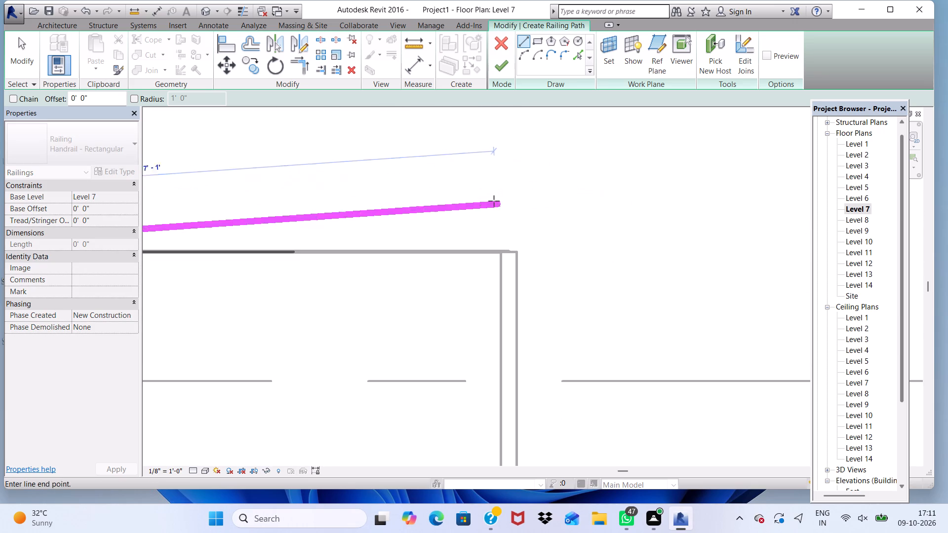
pyautogui.click(515, 251)
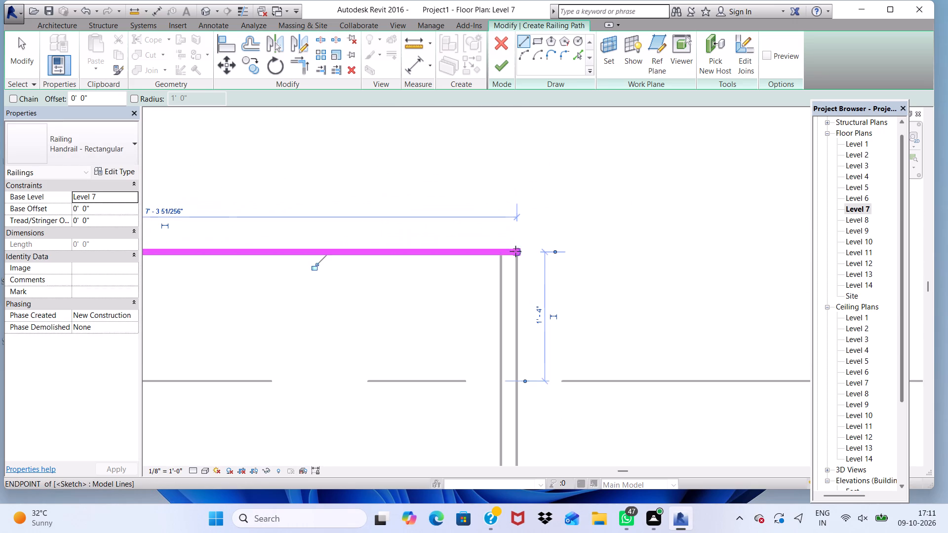
pyautogui.click(499, 65)
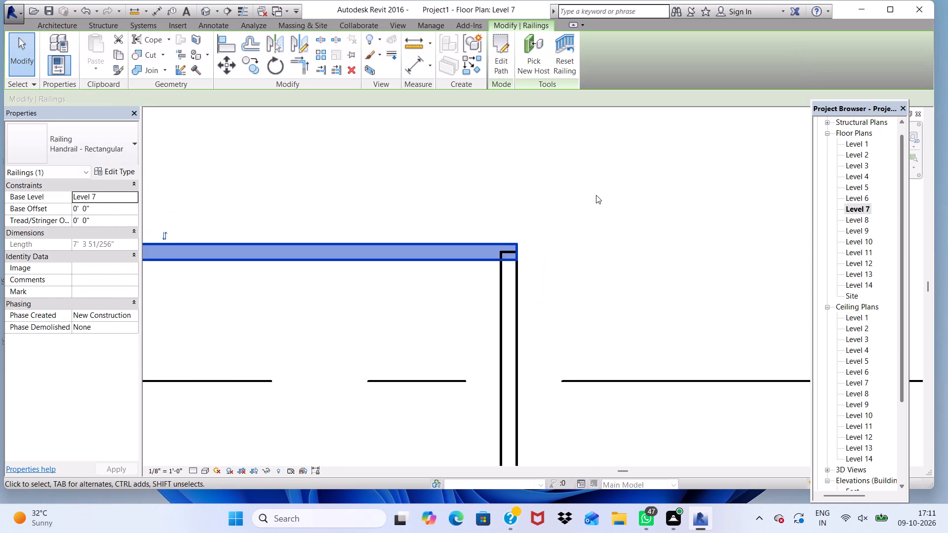
# Examine the Level 7 corner railing and the unrailed balconies above it in 3D from the adjoining side.
pyautogui.scroll(-2, 604, 223)
pyautogui.scroll(-9, 643, 201)
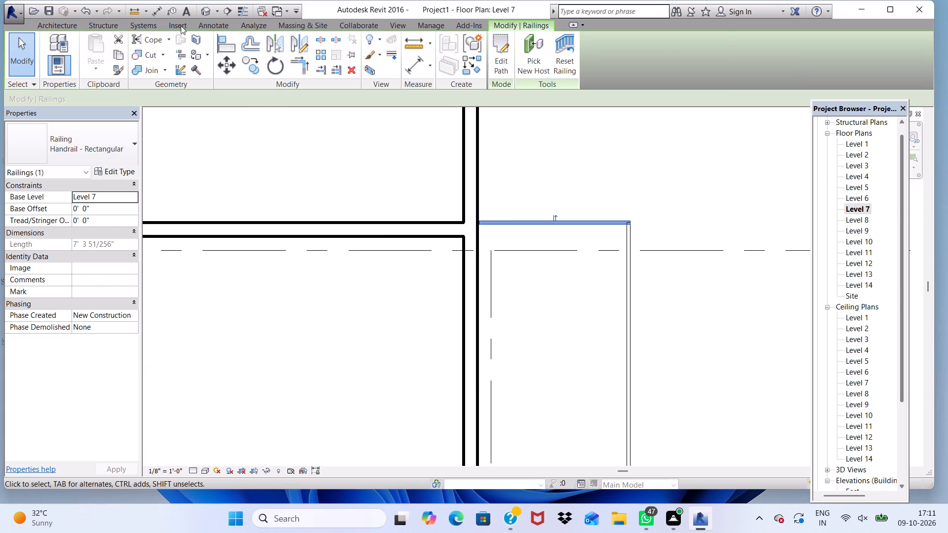
pyautogui.click(204, 12)
pyautogui.scroll(-2, 387, 272)
pyautogui.scroll(5, 514, 243)
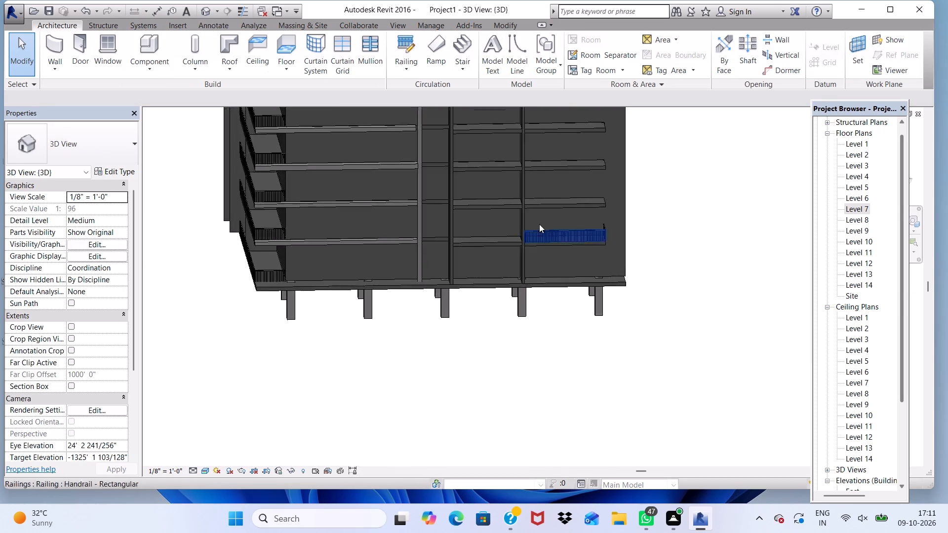
pyautogui.scroll(-3, 542, 224)
pyautogui.scroll(3, 554, 223)
pyautogui.keyDown('shift'); pyautogui.moveTo(623, 289); pyautogui.dragTo(602, 294, button='middle'); pyautogui.keyUp('shift')
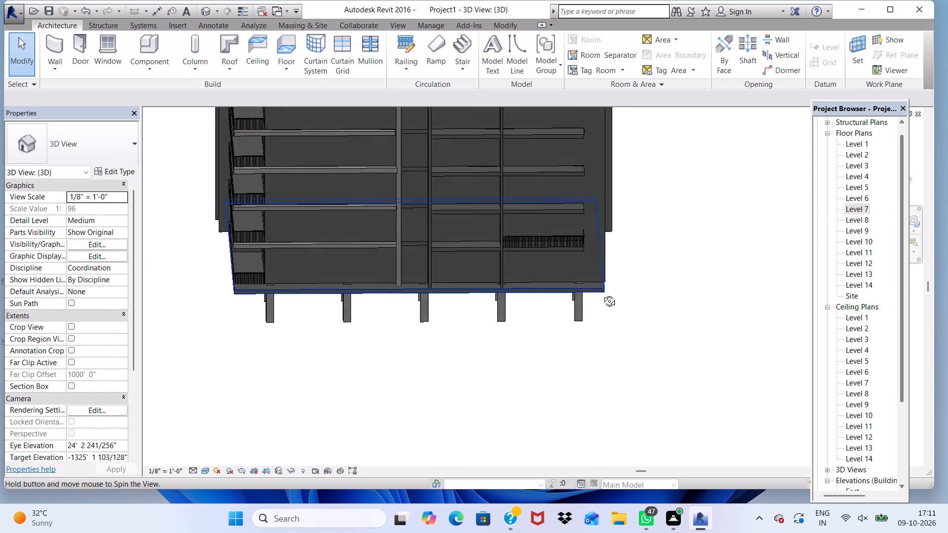
pyautogui.keyDown('shift'); pyautogui.moveTo(602, 294); pyautogui.dragTo(568, 287, button='middle'); pyautogui.keyUp('shift')
pyautogui.scroll(16, 446, 260)
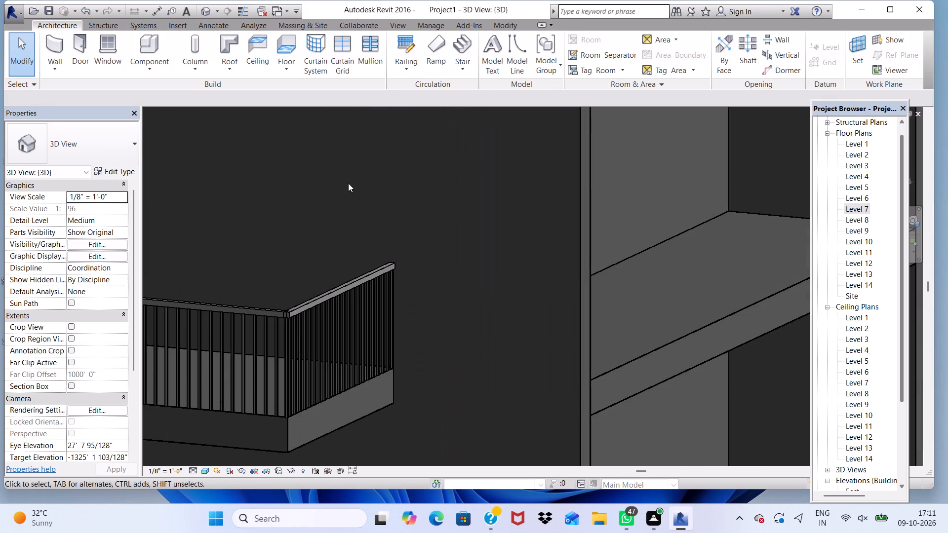
pyautogui.scroll(-13, 348, 183)
pyautogui.moveTo(351, 206); pyautogui.dragTo(396, 186, button='middle')
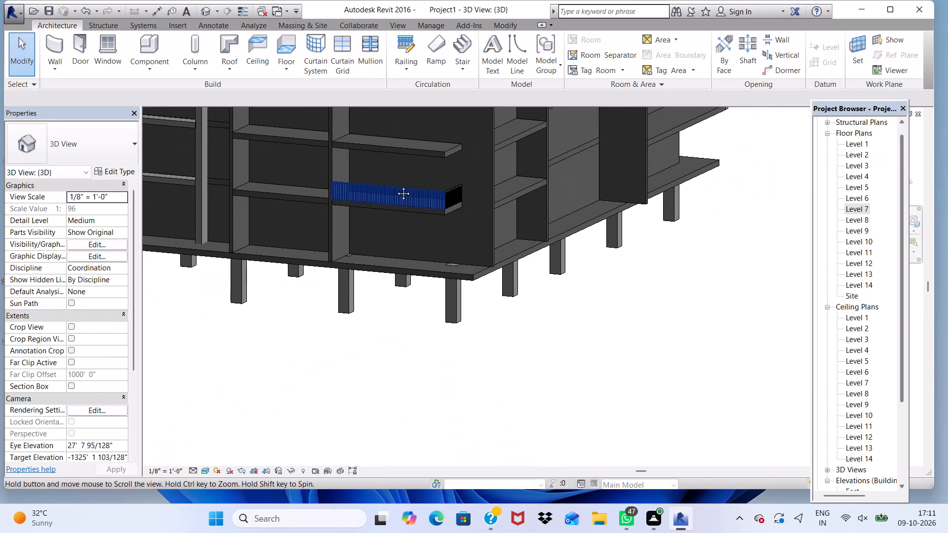
pyautogui.moveTo(396, 186); pyautogui.dragTo(397, 188, button='middle')
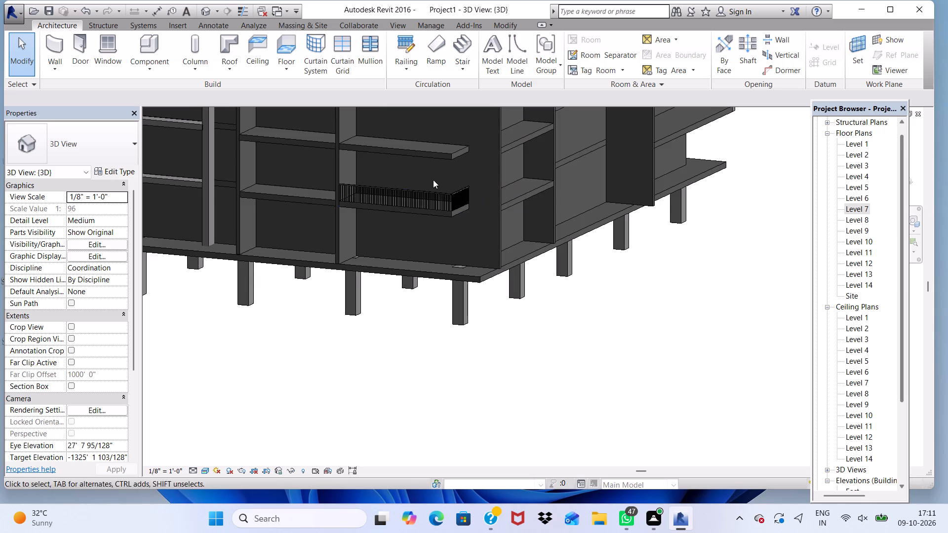
pyautogui.scroll(-9, 422, 217)
pyautogui.scroll(10, 433, 152)
pyautogui.scroll(4, 409, 342)
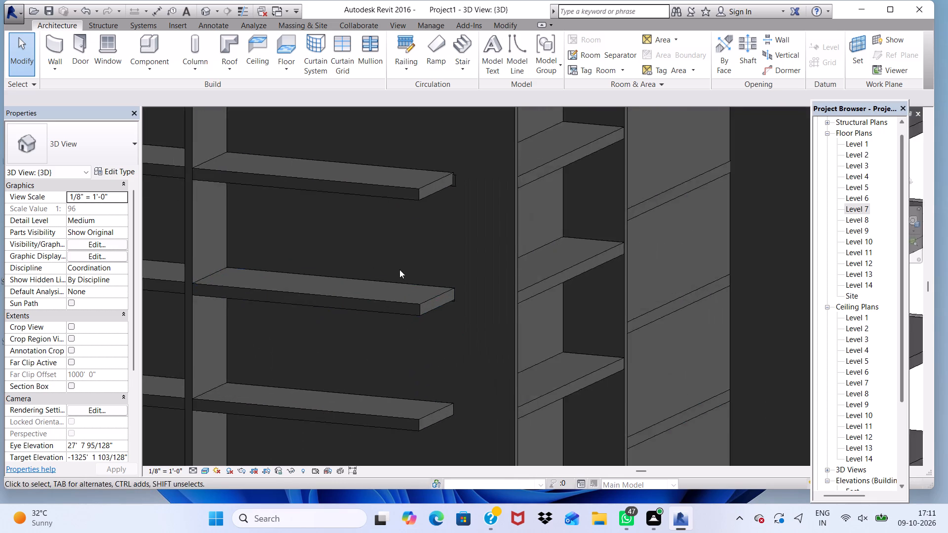
pyautogui.scroll(-9, 399, 269)
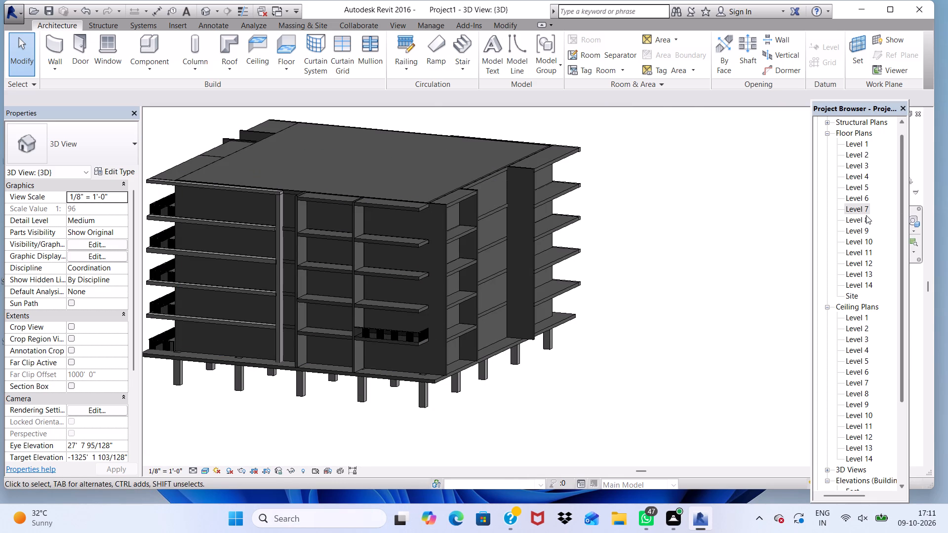
# On the Level 9 floor plan, add a Handrail - Rectangular side railing about 7' 3" from the building wall to the slab corner near grid 2.
pyautogui.tripleClick(869, 231)
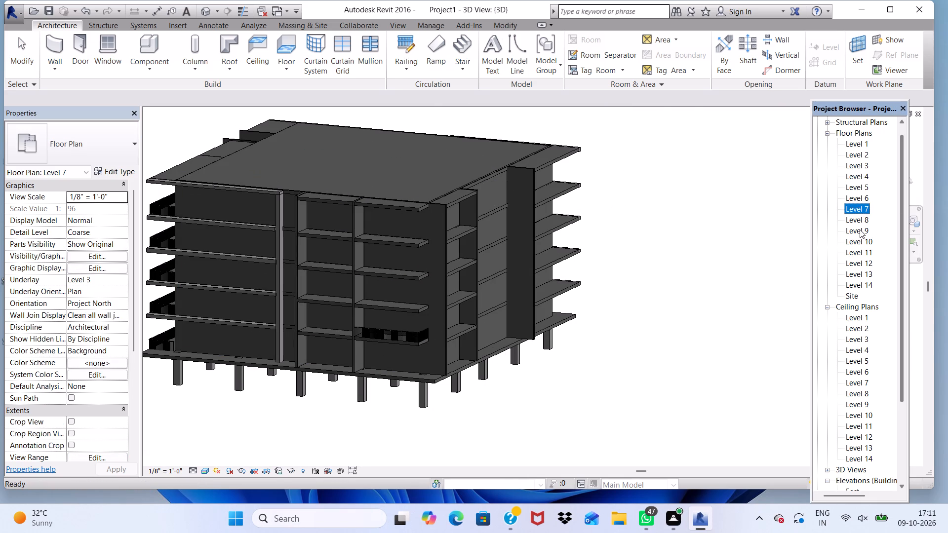
pyautogui.doubleClick(859, 228)
pyautogui.scroll(-3, 718, 244)
pyautogui.scroll(-8, 598, 174)
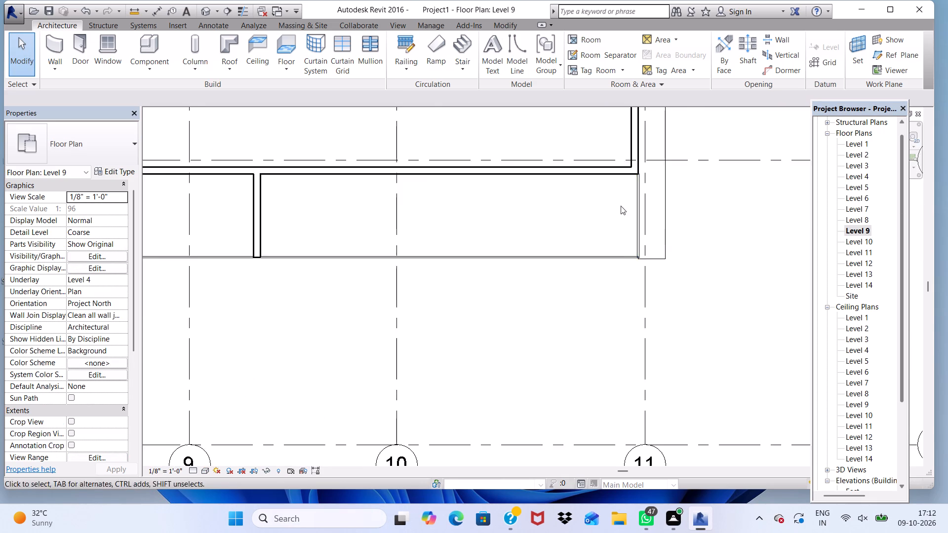
pyautogui.scroll(-14, 621, 206)
pyautogui.scroll(1, 645, 188)
pyautogui.scroll(-2, 641, 214)
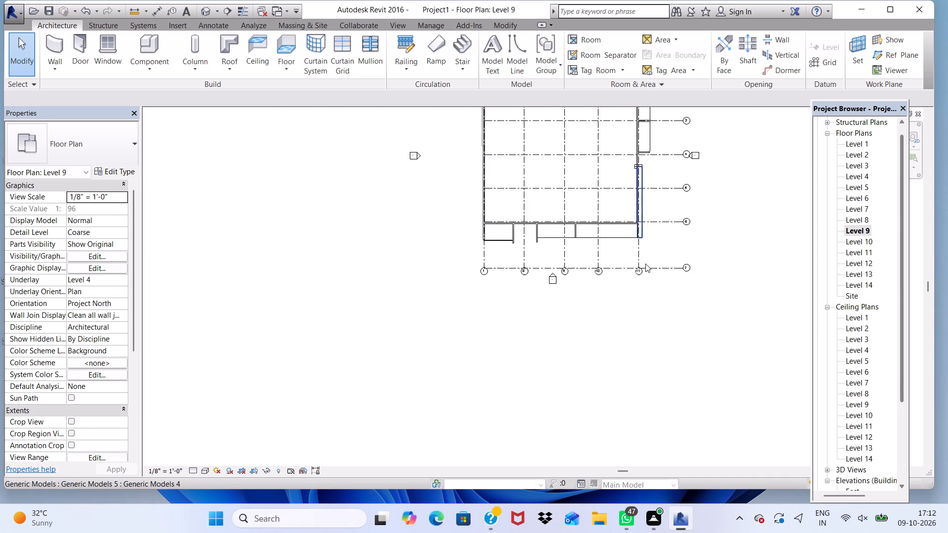
pyautogui.scroll(-2, 645, 264)
pyautogui.scroll(4, 673, 199)
pyautogui.scroll(3, 639, 126)
pyautogui.scroll(2, 667, 163)
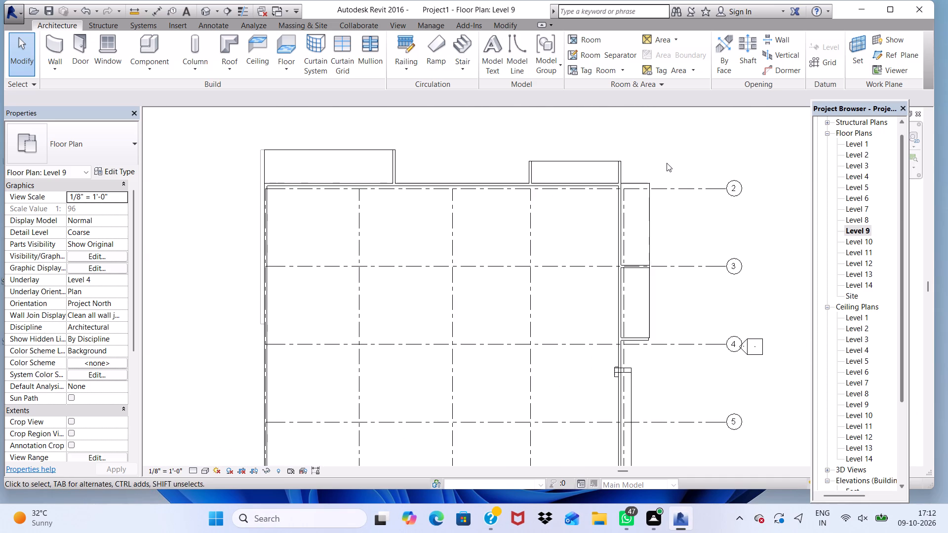
pyautogui.scroll(1, 667, 163)
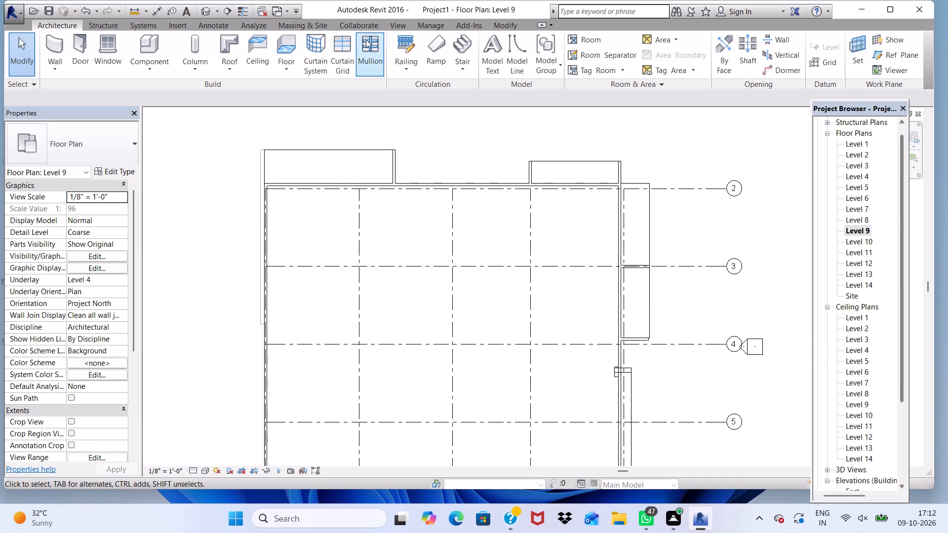
pyautogui.click(403, 49)
pyautogui.scroll(2, 517, 190)
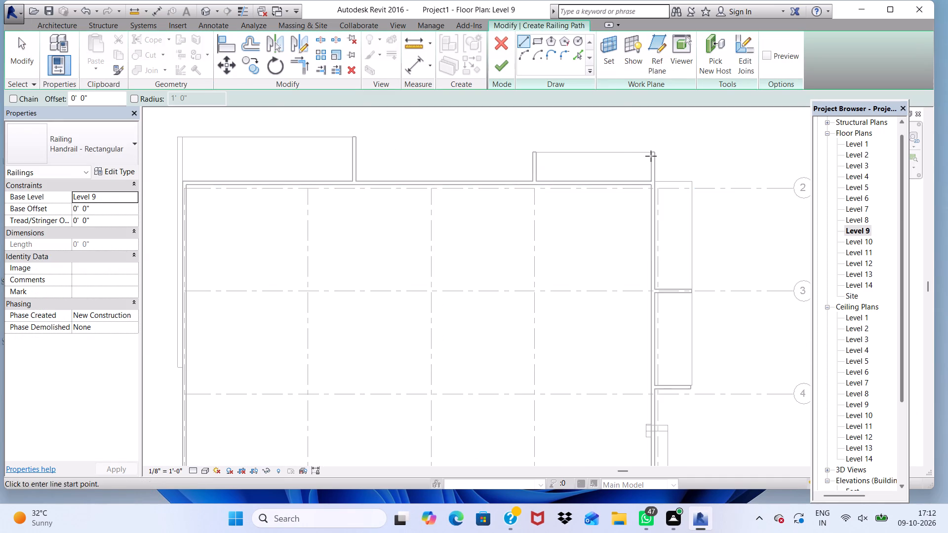
pyautogui.scroll(4, 637, 147)
pyautogui.scroll(4, 663, 192)
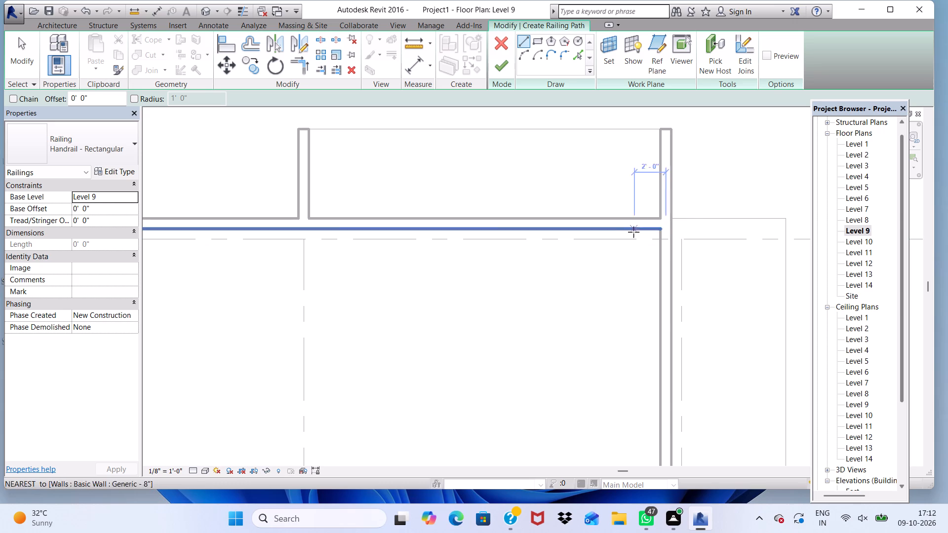
pyautogui.scroll(7, 703, 199)
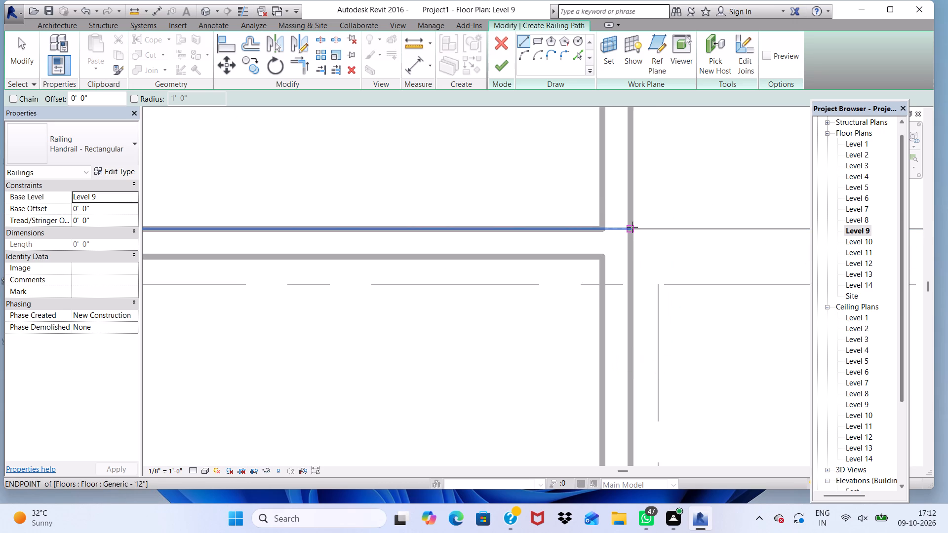
pyautogui.click(632, 227)
pyautogui.scroll(-10, 583, 213)
pyautogui.scroll(4, 751, 217)
pyautogui.scroll(2, 657, 216)
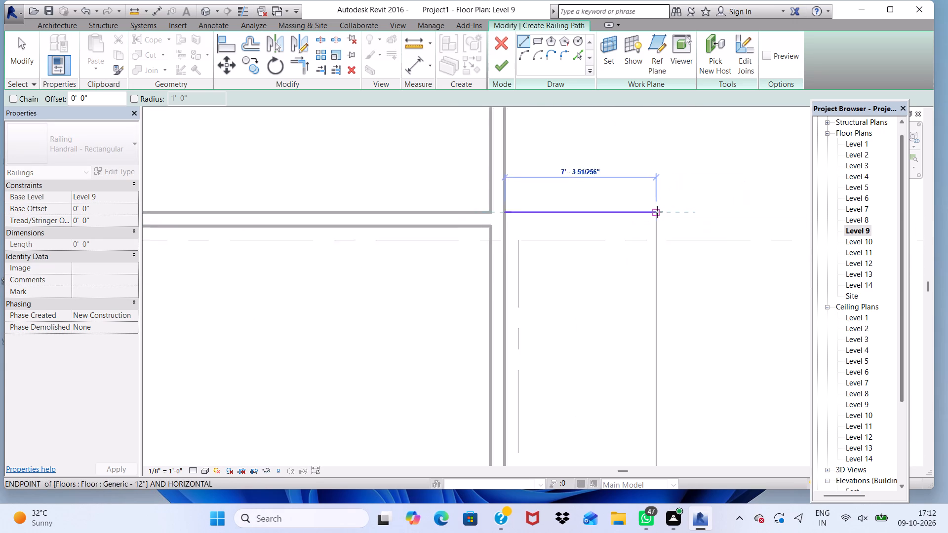
pyautogui.scroll(2, 657, 212)
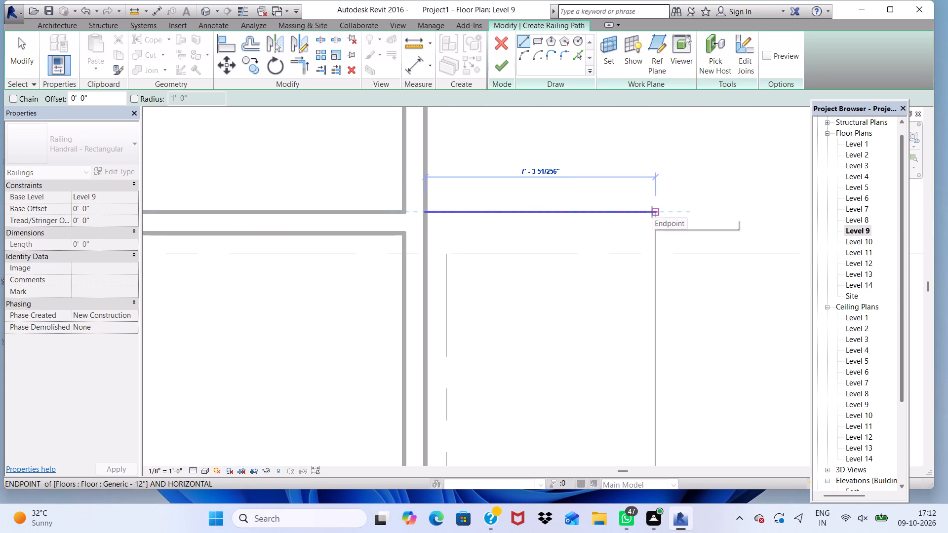
pyautogui.click(655, 212)
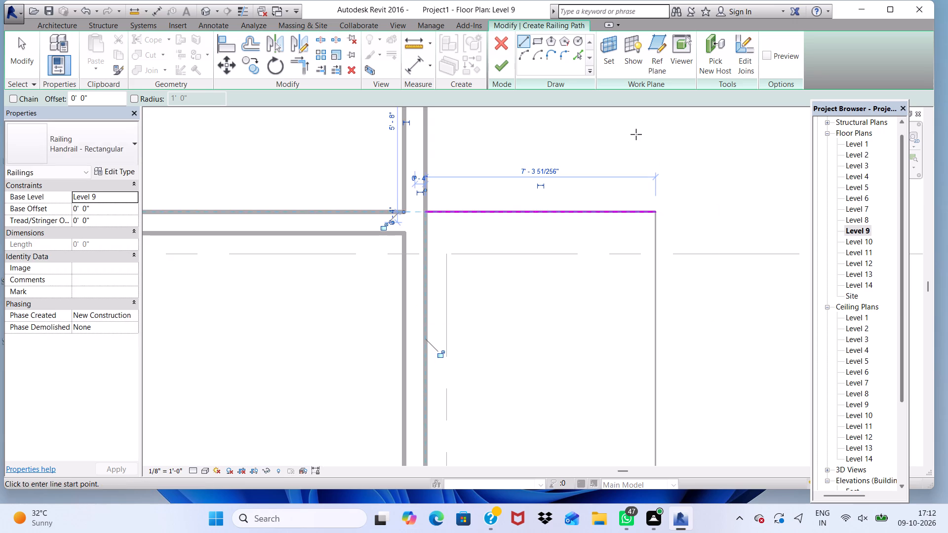
pyautogui.click(499, 65)
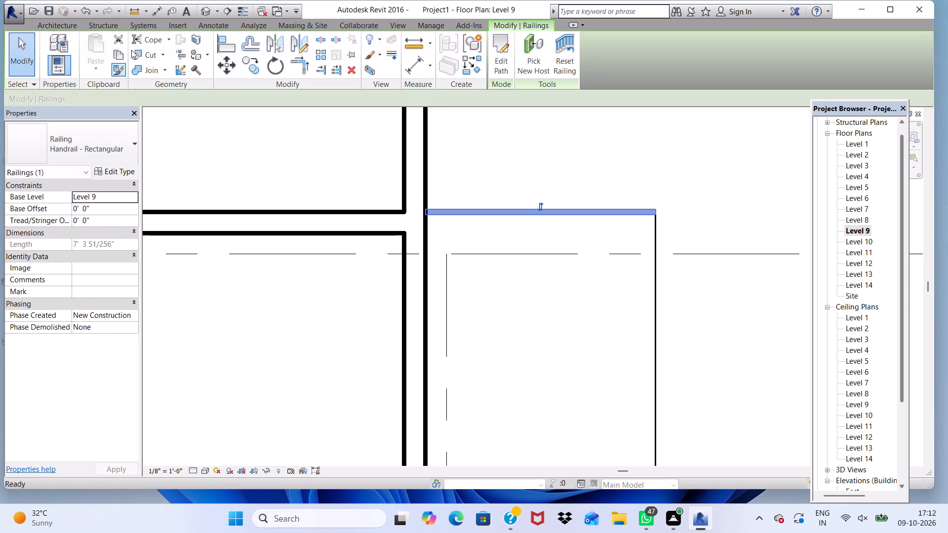
# On the Level 9 floor plan, add a Handrail - Rectangular front railing about 20' 11" from the slab corner near grid 2 to the grid 3 wall.
pyautogui.click(63, 25)
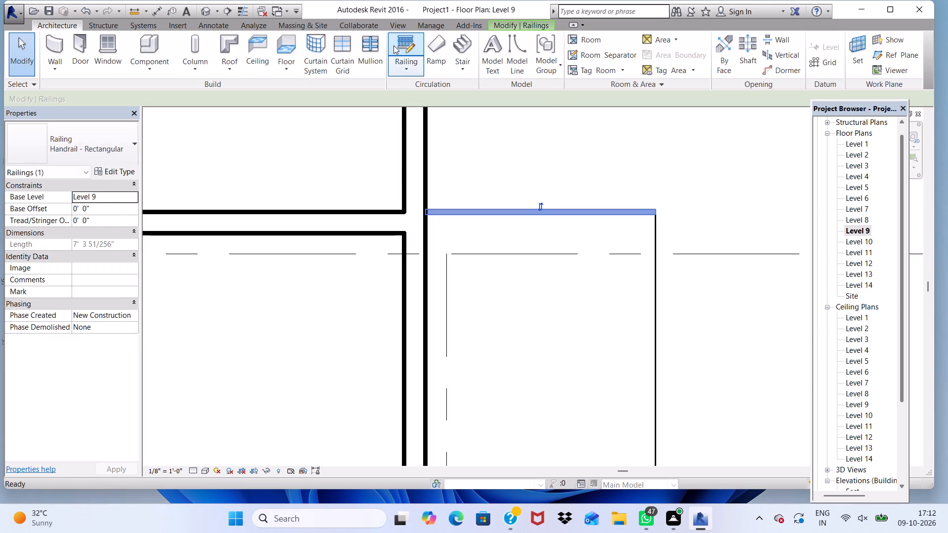
pyautogui.click(402, 42)
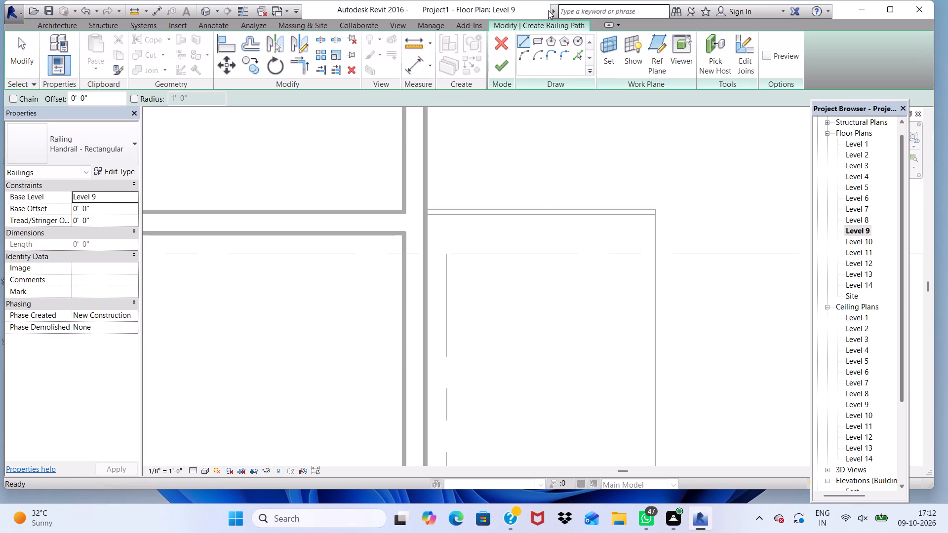
pyautogui.scroll(-5, 569, 351)
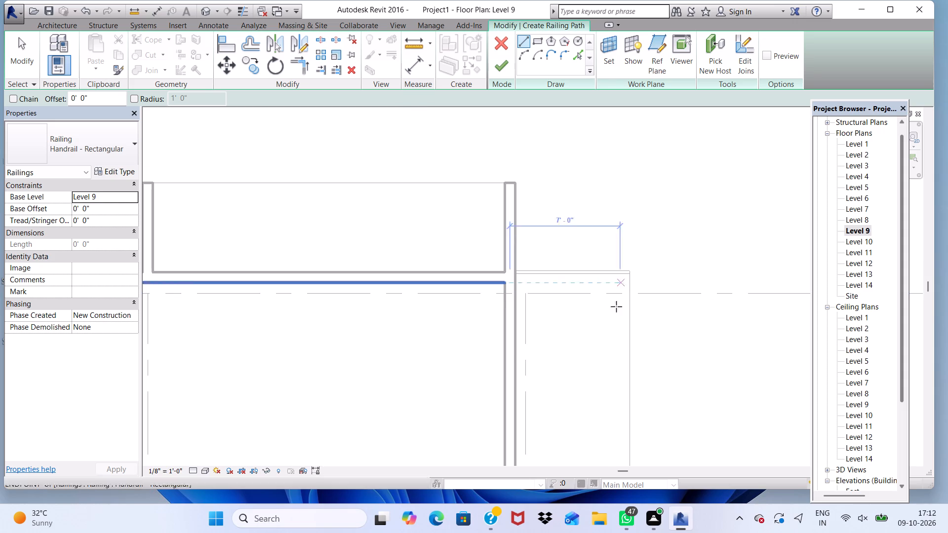
pyautogui.scroll(5, 617, 315)
pyautogui.scroll(12, 643, 227)
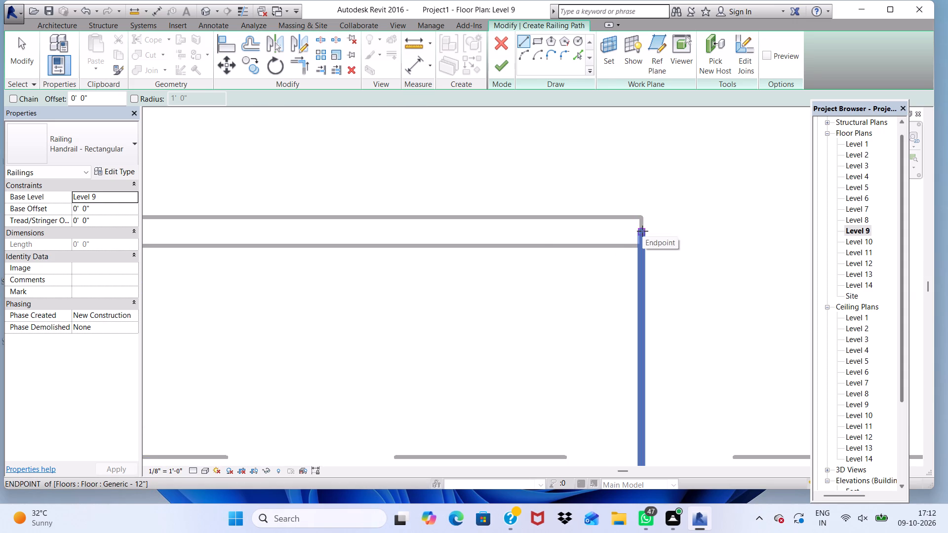
pyautogui.click(642, 231)
pyautogui.scroll(-5, 642, 232)
pyautogui.scroll(1, 647, 260)
pyautogui.scroll(-20, 650, 253)
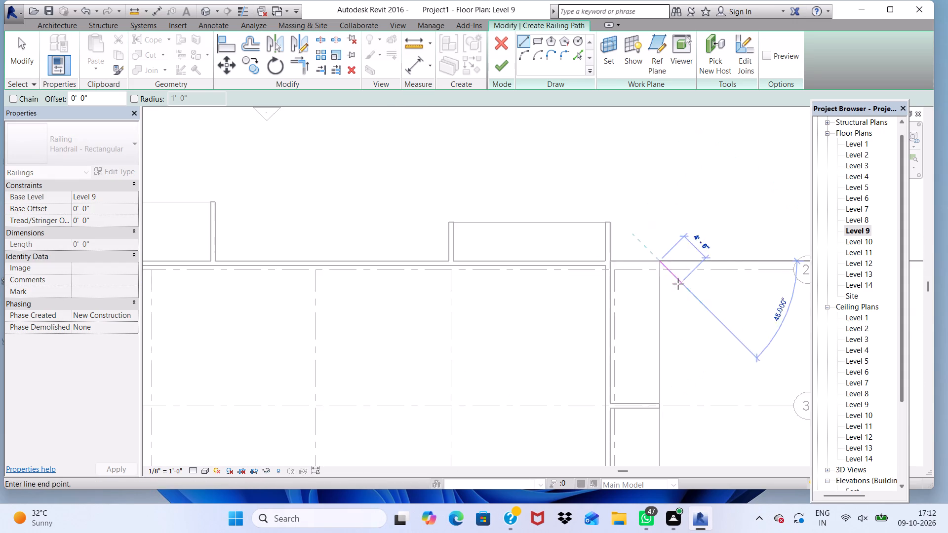
pyautogui.scroll(-4, 678, 284)
pyautogui.scroll(17, 664, 377)
pyautogui.scroll(5, 643, 356)
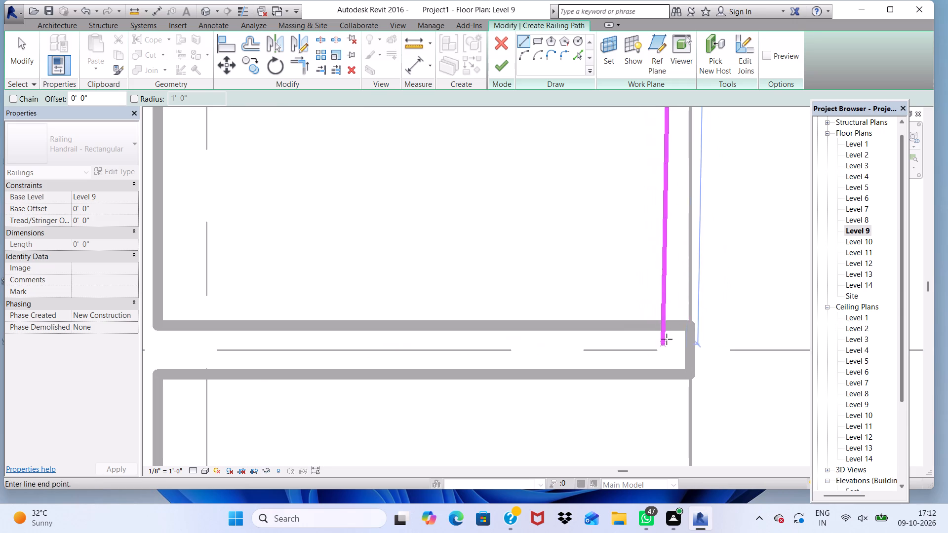
pyautogui.scroll(5, 680, 319)
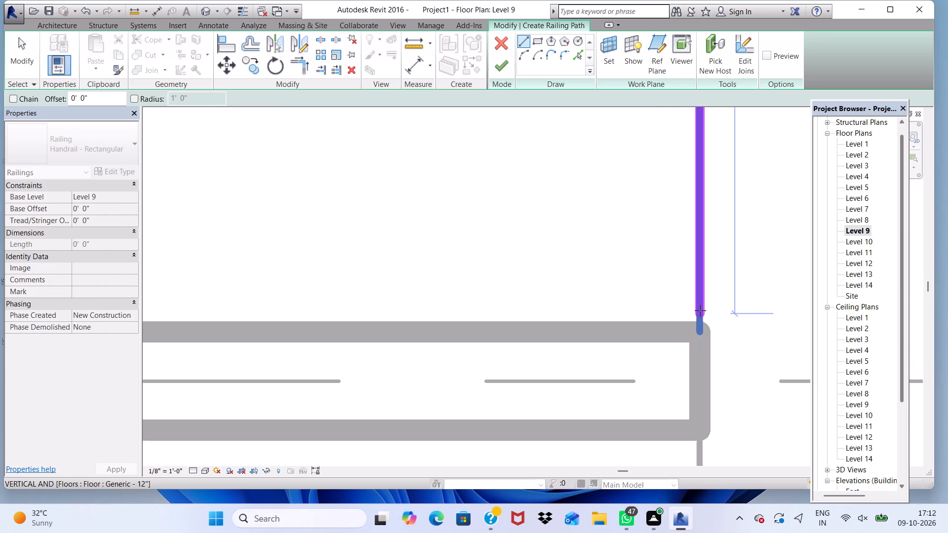
pyautogui.click(697, 322)
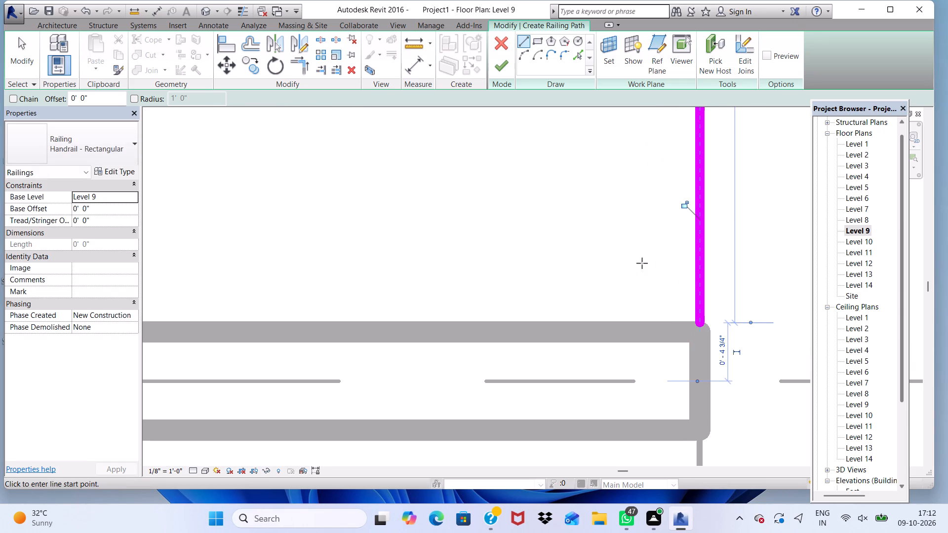
pyautogui.click(502, 65)
pyautogui.scroll(-5, 592, 229)
pyautogui.scroll(-19, 672, 247)
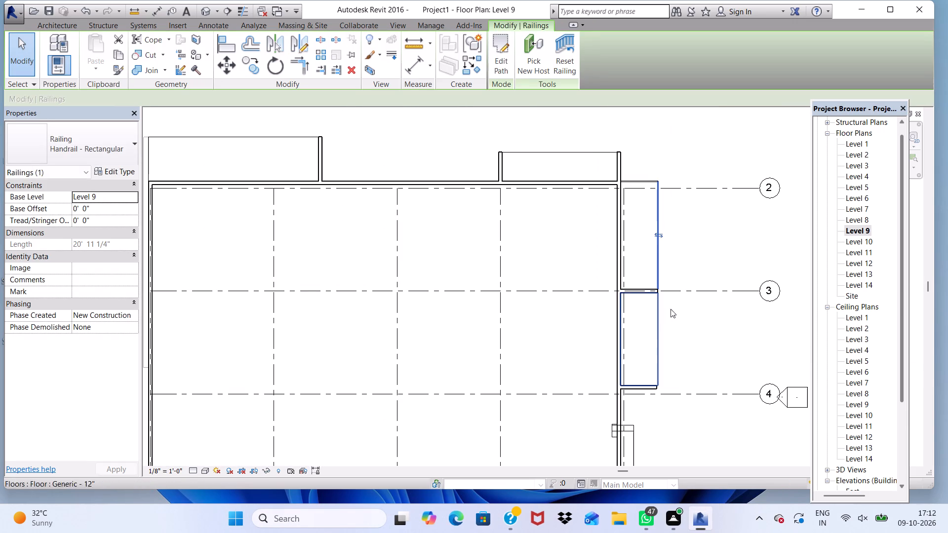
# On the Level 10 floor plan, add a Handrail - Rectangular side railing about 7' 3" from the building wall to the slab corner near grid 2.
pyautogui.doubleClick(856, 240)
pyautogui.scroll(-3, 669, 288)
pyautogui.scroll(-12, 627, 287)
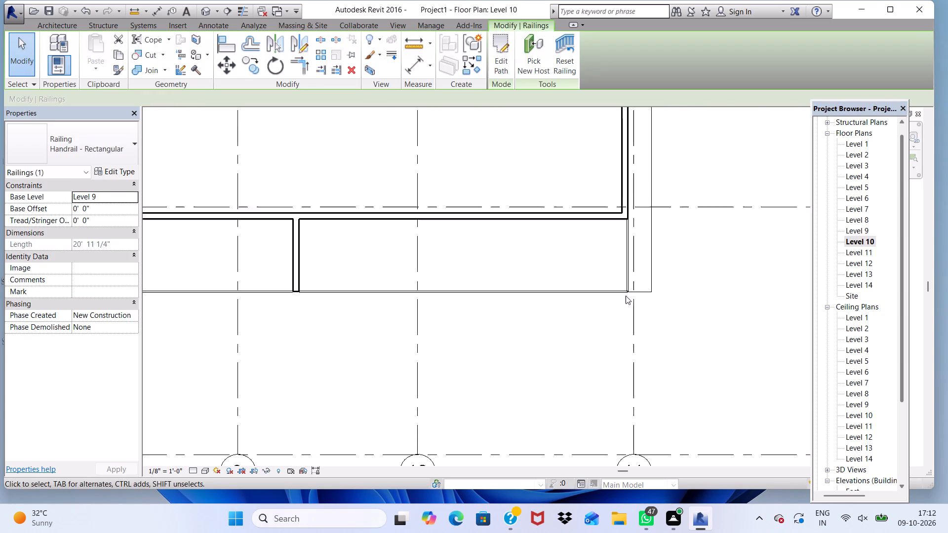
pyautogui.scroll(-10, 626, 296)
pyautogui.scroll(8, 661, 130)
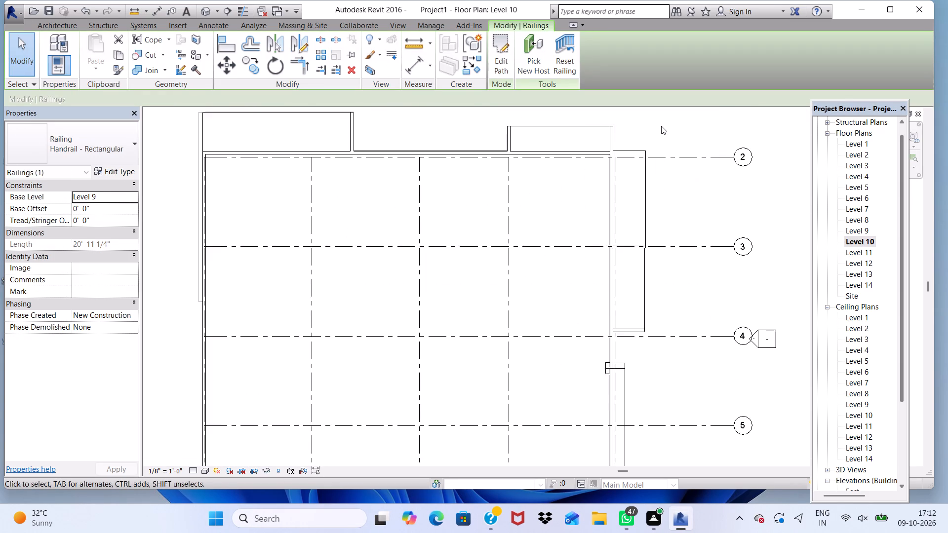
pyautogui.moveTo(58, 27); pyautogui.dragTo(64, 26)
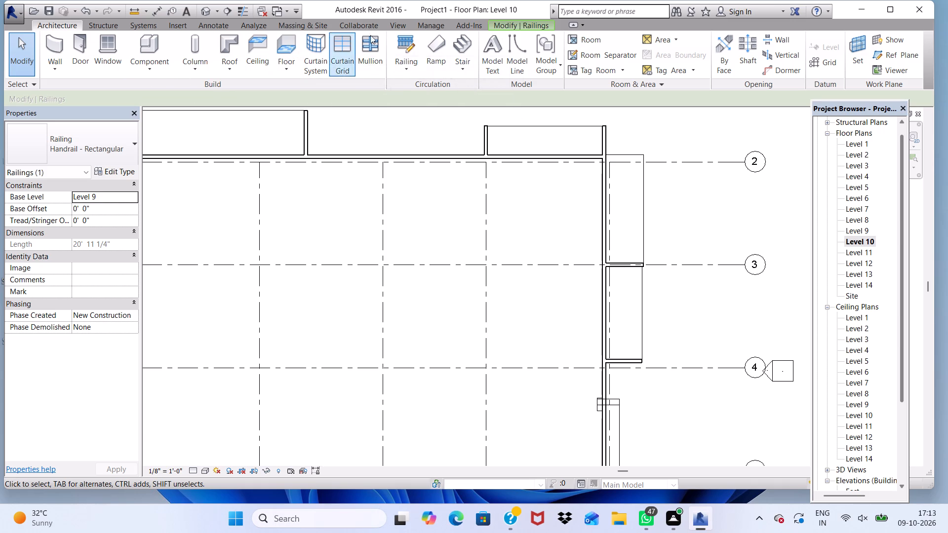
pyautogui.click(407, 39)
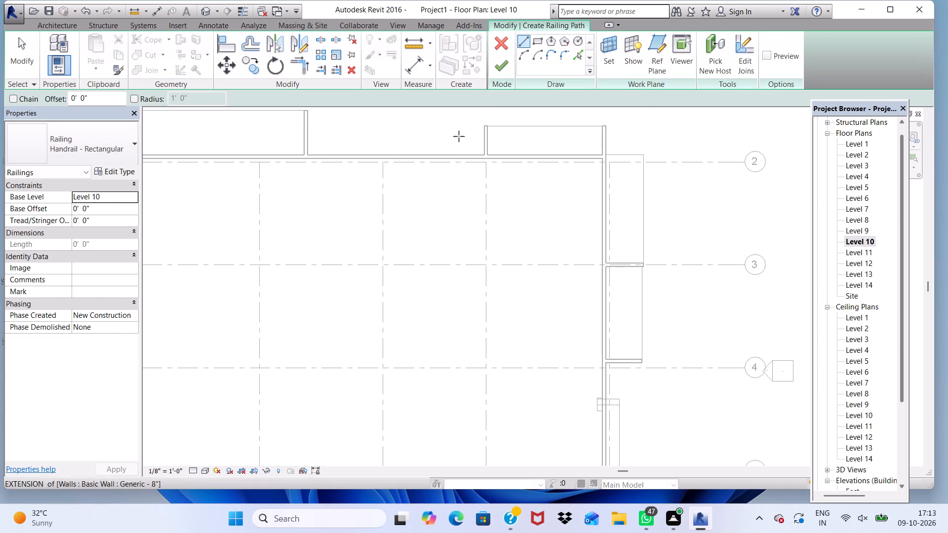
pyautogui.scroll(-9, 567, 144)
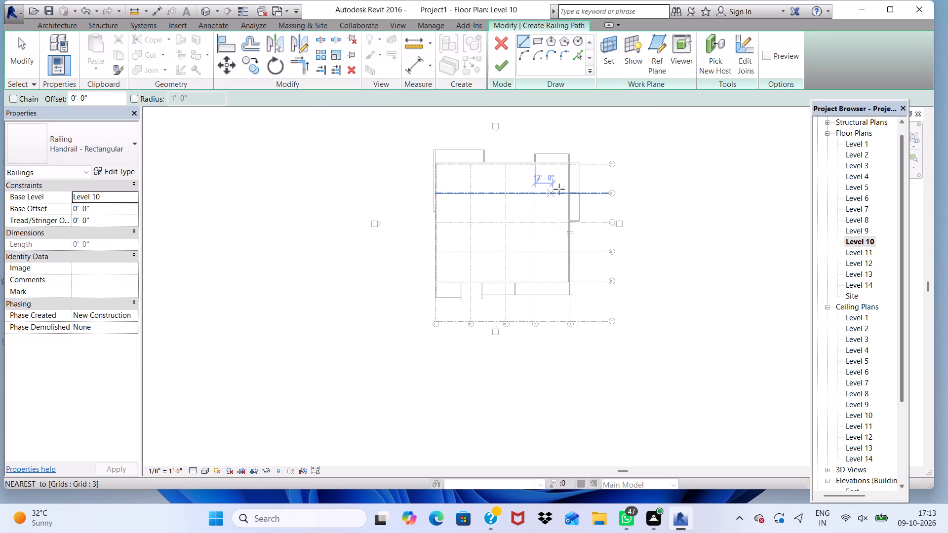
pyautogui.scroll(5, 573, 184)
pyautogui.scroll(16, 561, 137)
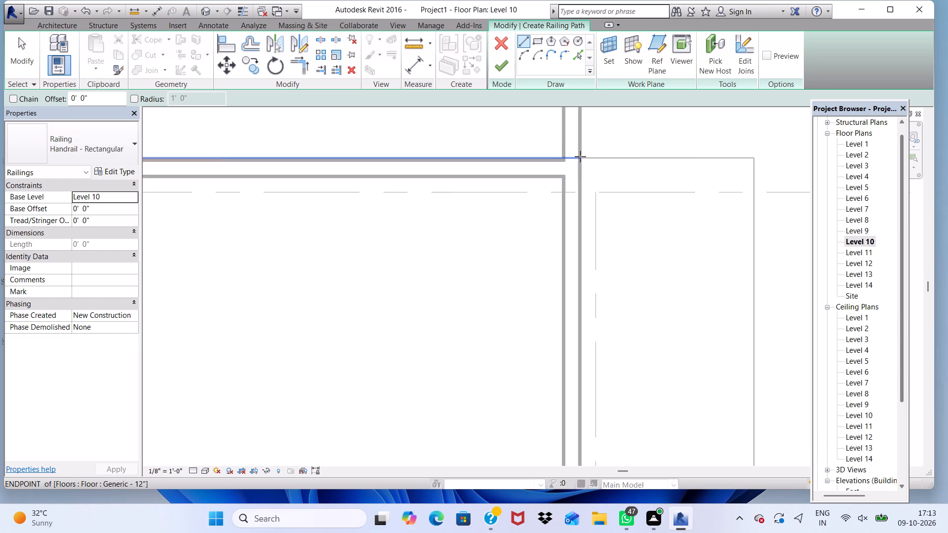
pyautogui.scroll(1, 580, 156)
pyautogui.click(579, 157)
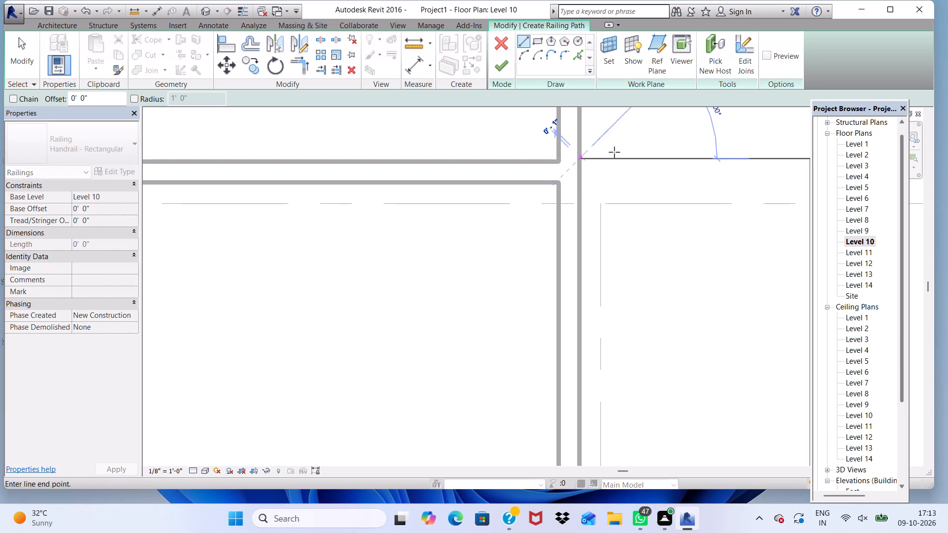
pyautogui.scroll(-9, 671, 152)
pyautogui.scroll(9, 734, 142)
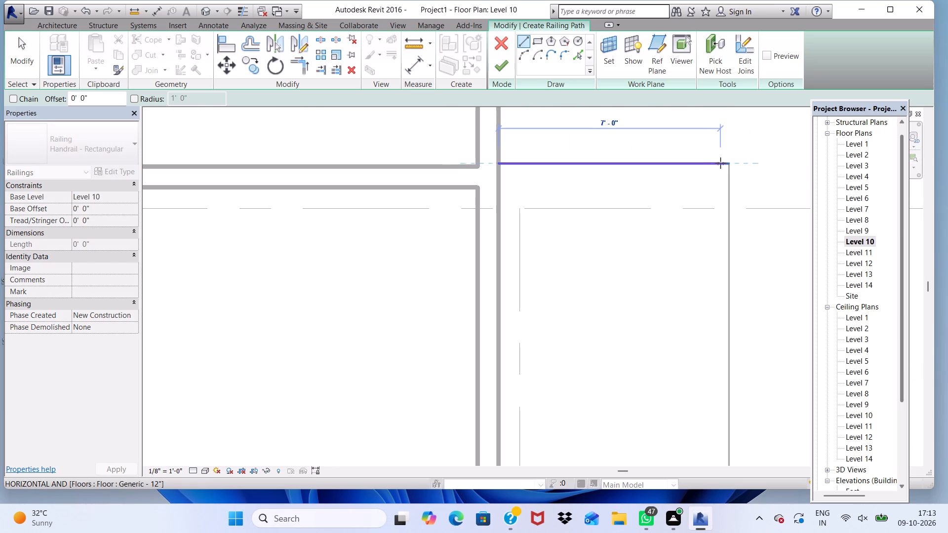
pyautogui.click(730, 163)
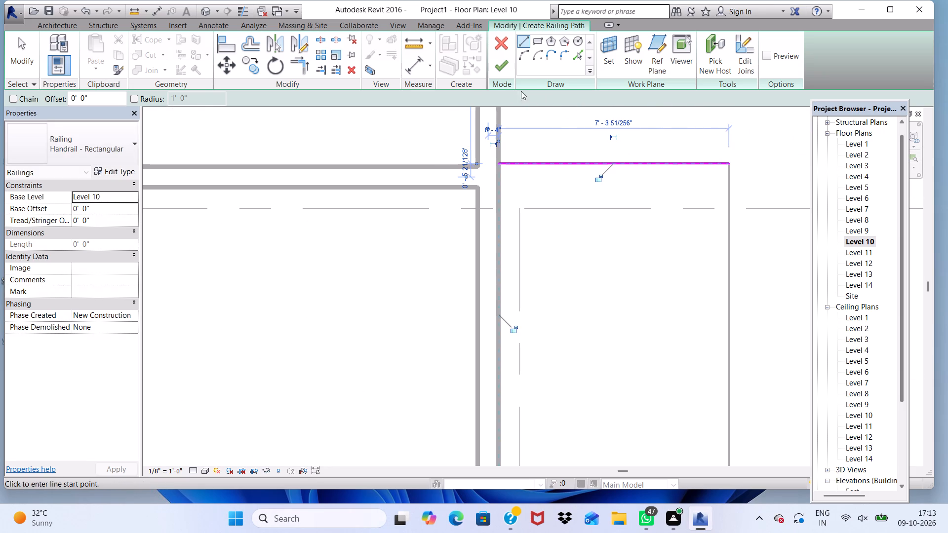
pyautogui.click(502, 66)
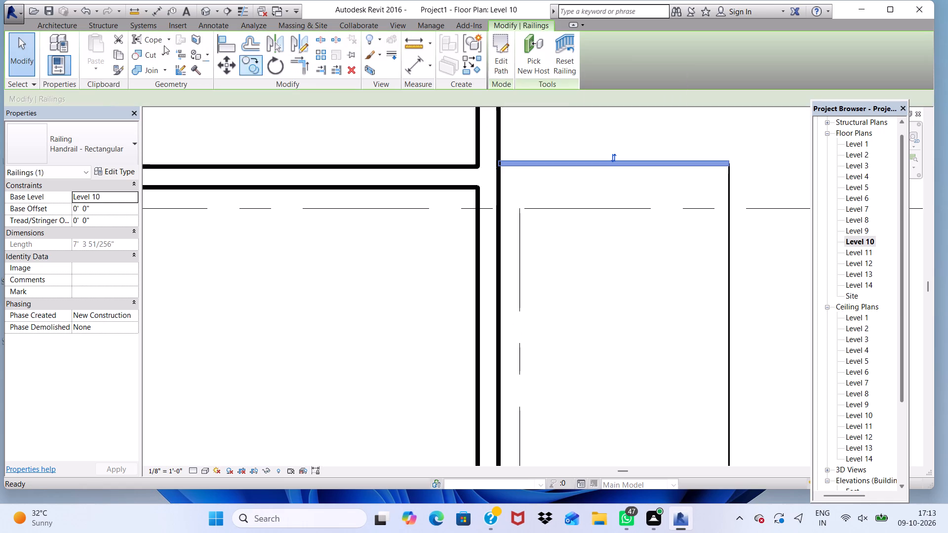
# Add a Level 10 Handrail - Rectangular front railing about 21' 1" along the slab edge from the corner near grid 2 to the grid 3 wall.
pyautogui.click(50, 27)
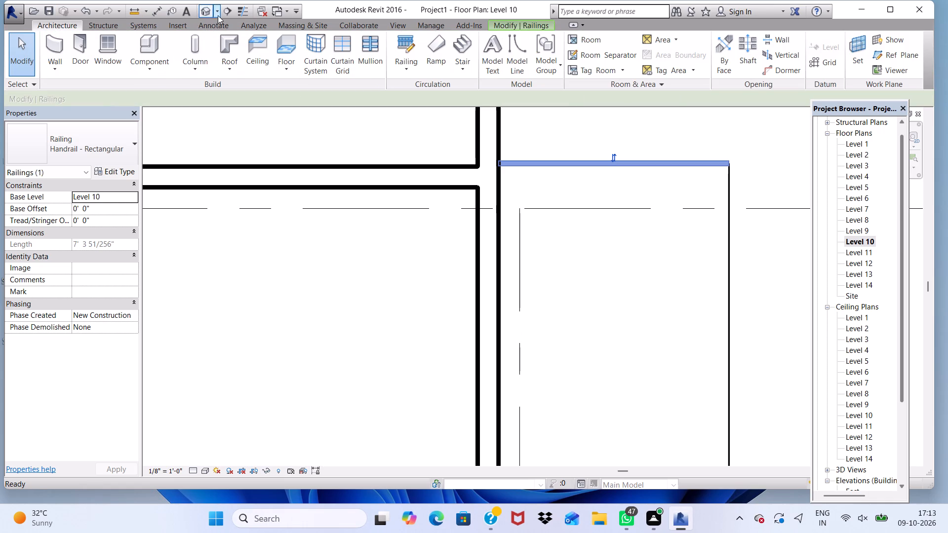
pyautogui.click(409, 38)
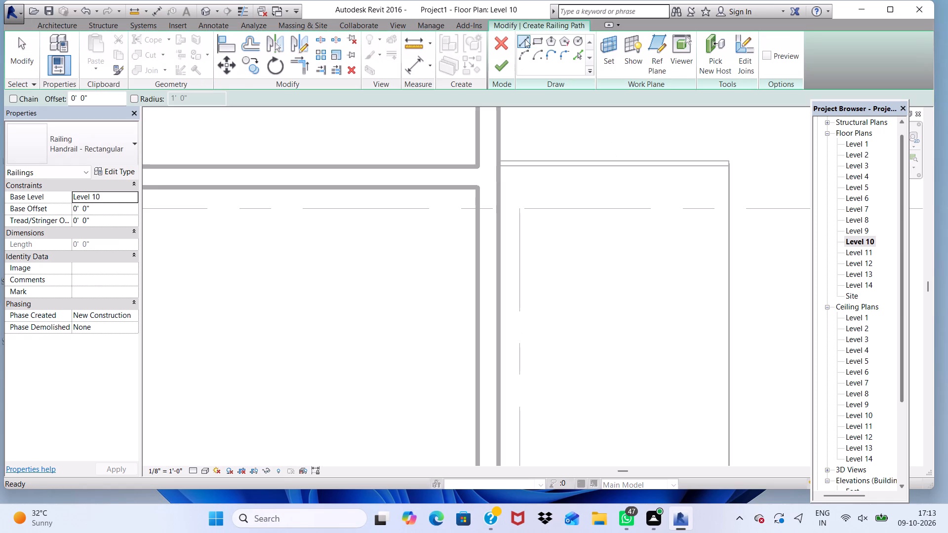
pyautogui.scroll(-5, 531, 65)
pyautogui.scroll(3, 662, 246)
pyautogui.scroll(2, 755, 128)
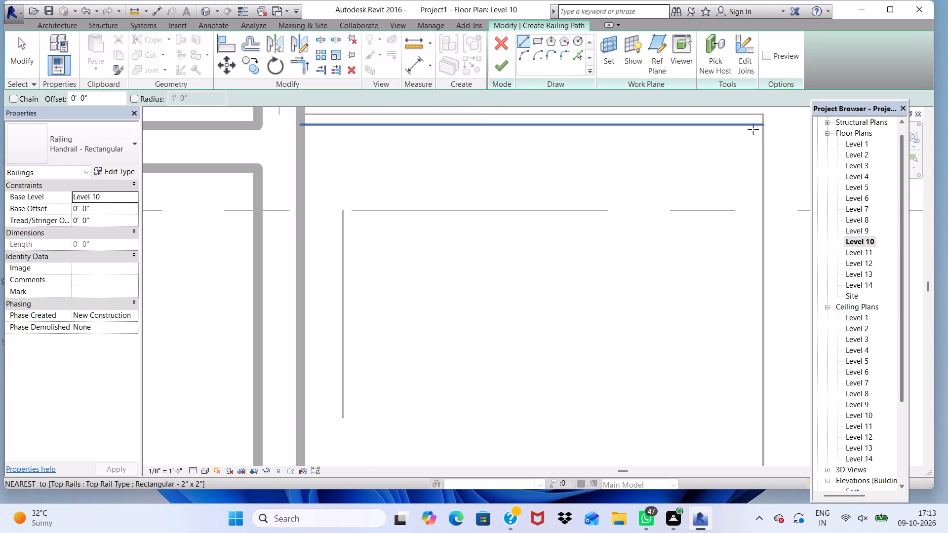
pyautogui.scroll(1, 753, 129)
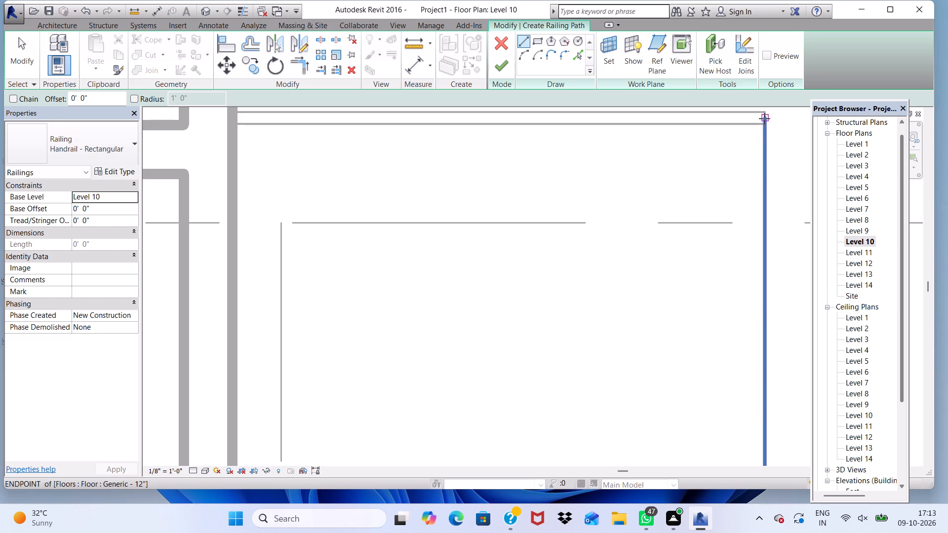
pyautogui.click(764, 117)
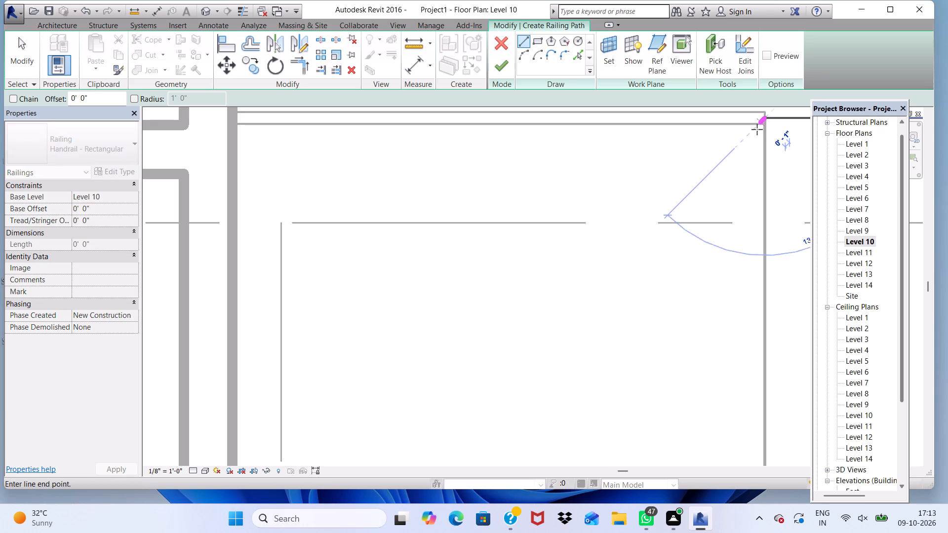
pyautogui.scroll(-20, 752, 151)
pyautogui.scroll(-1, 752, 151)
pyautogui.scroll(11, 743, 256)
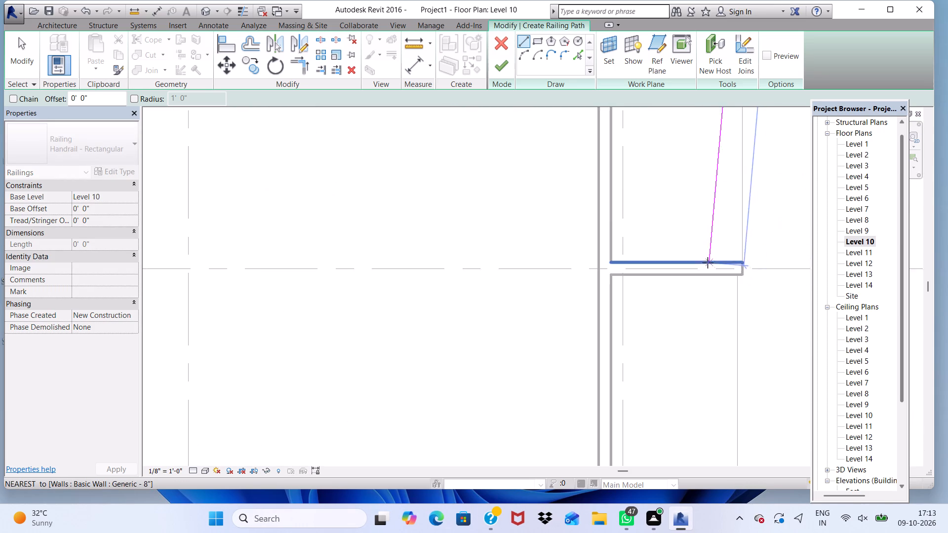
pyautogui.scroll(5, 708, 263)
pyautogui.scroll(9, 751, 260)
pyautogui.scroll(-7, 671, 243)
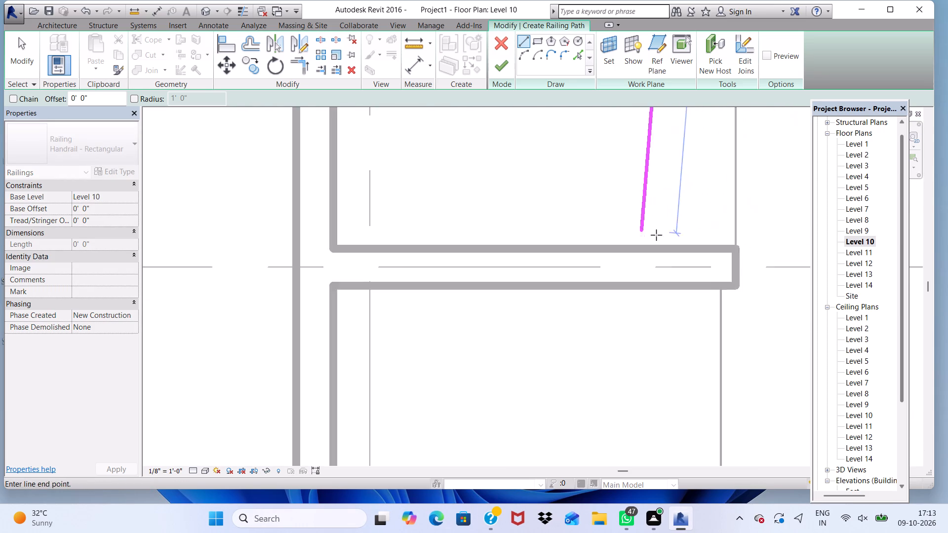
pyautogui.scroll(4, 724, 246)
pyautogui.click(725, 245)
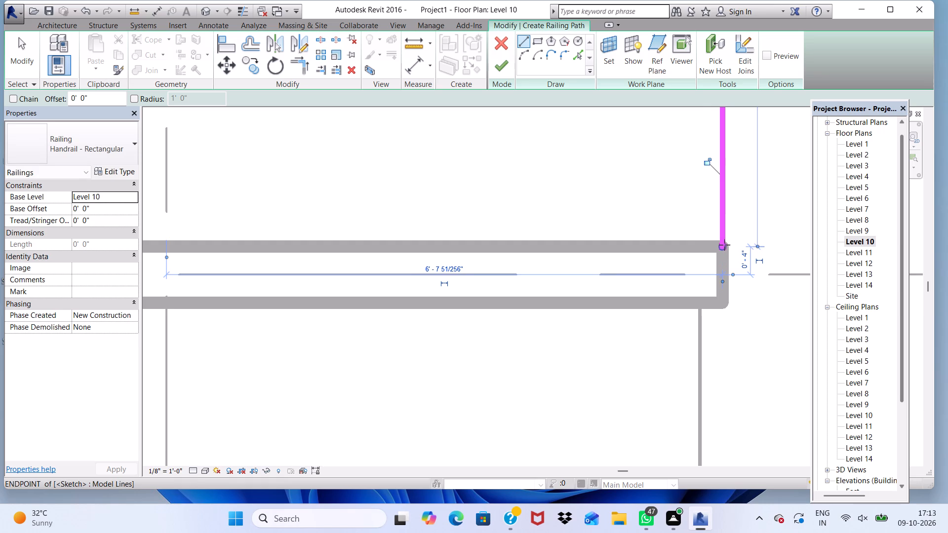
pyautogui.click(497, 65)
# Examine the side and front railings of the Level 10 balcony between grids 2 and 3 in plan.
pyautogui.scroll(-4, 482, 122)
pyautogui.scroll(-3, 545, 157)
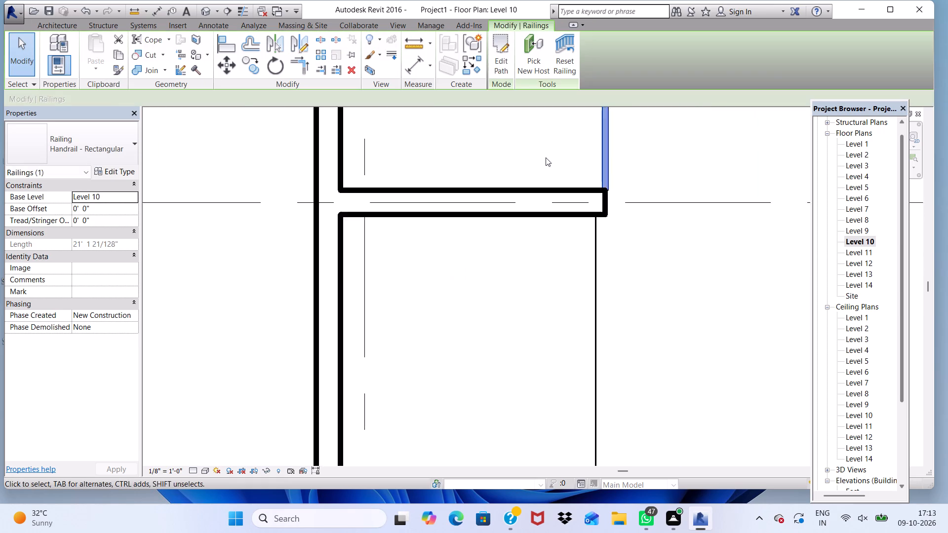
pyautogui.scroll(-20, 546, 157)
pyautogui.scroll(4, 513, 138)
pyautogui.scroll(4, 586, 194)
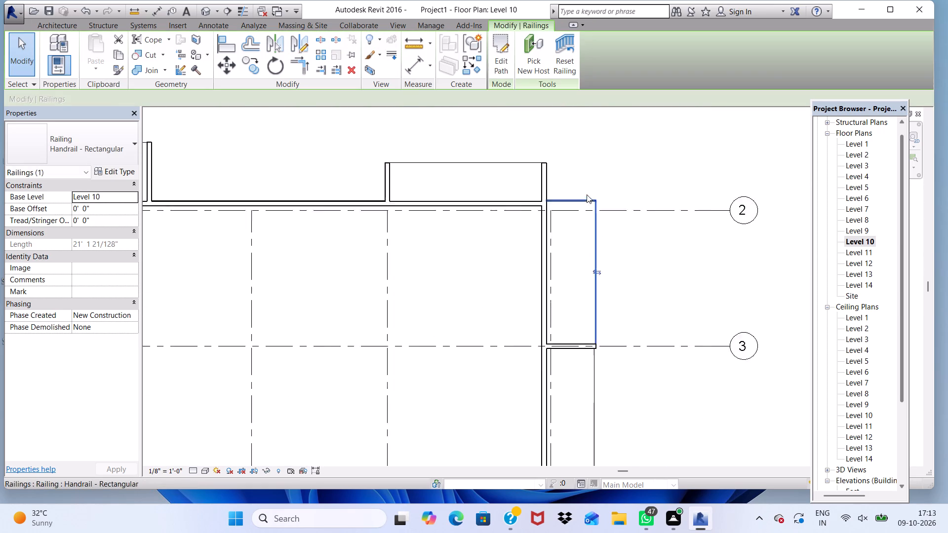
pyautogui.scroll(8, 587, 194)
pyautogui.scroll(-2, 603, 248)
pyautogui.scroll(-9, 568, 222)
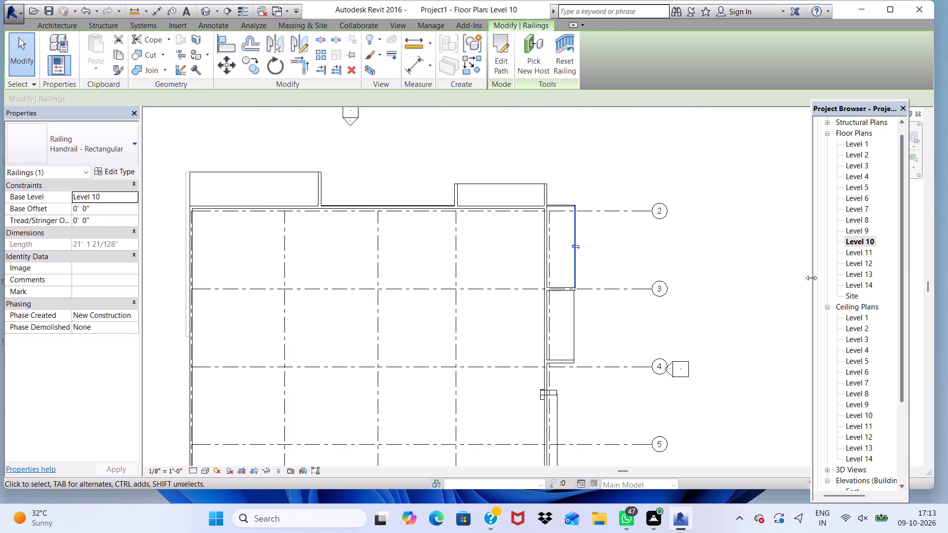
pyautogui.scroll(2, 566, 289)
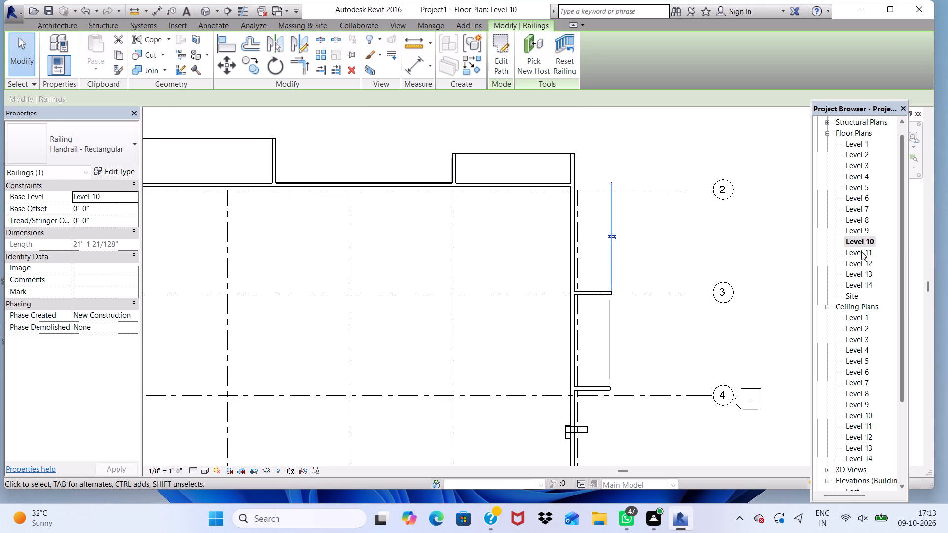
# On the Level 11 floor plan, add a Handrail - Rectangular side railing about 7' 3" from the building wall to the slab corner near grid 2.
pyautogui.doubleClick(861, 251)
pyautogui.scroll(-15, 711, 245)
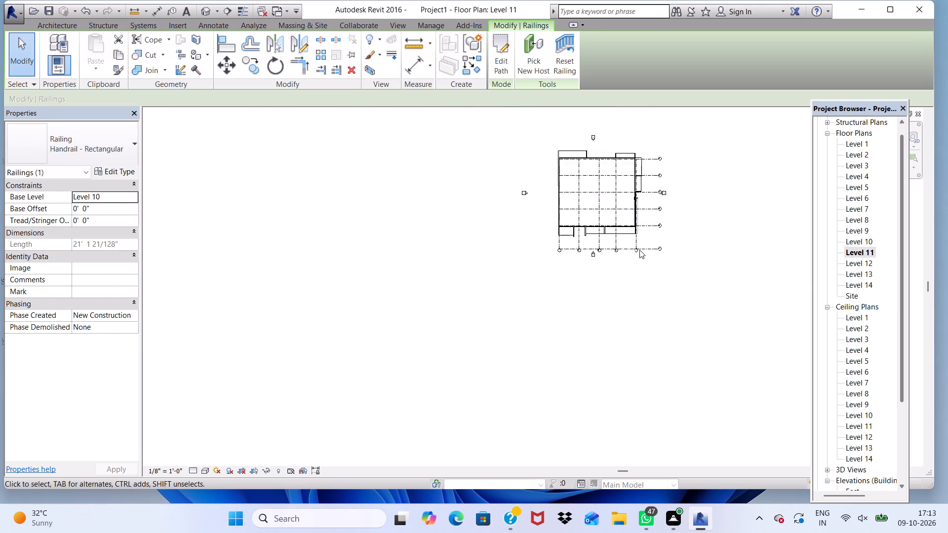
pyautogui.scroll(6, 641, 180)
pyautogui.scroll(11, 647, 223)
pyautogui.scroll(-4, 611, 173)
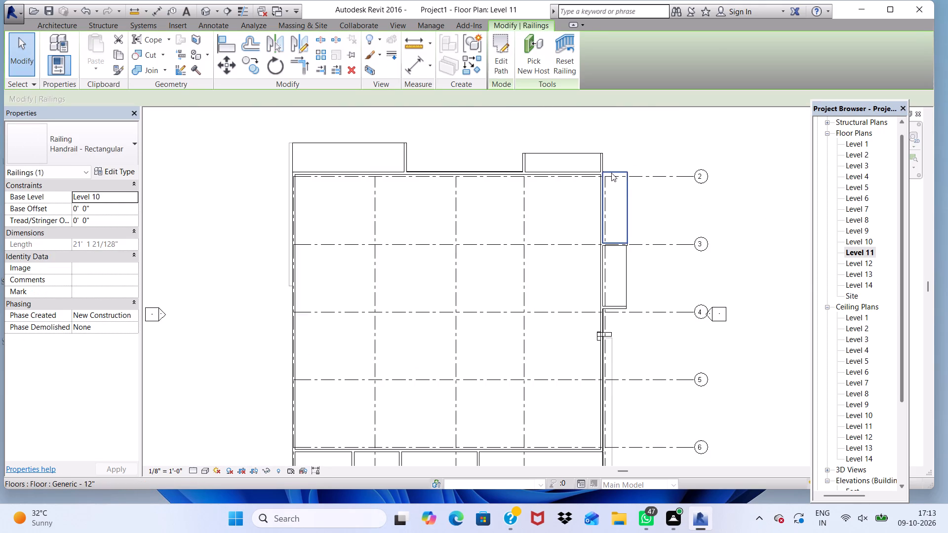
pyautogui.click(61, 29)
pyautogui.click(406, 36)
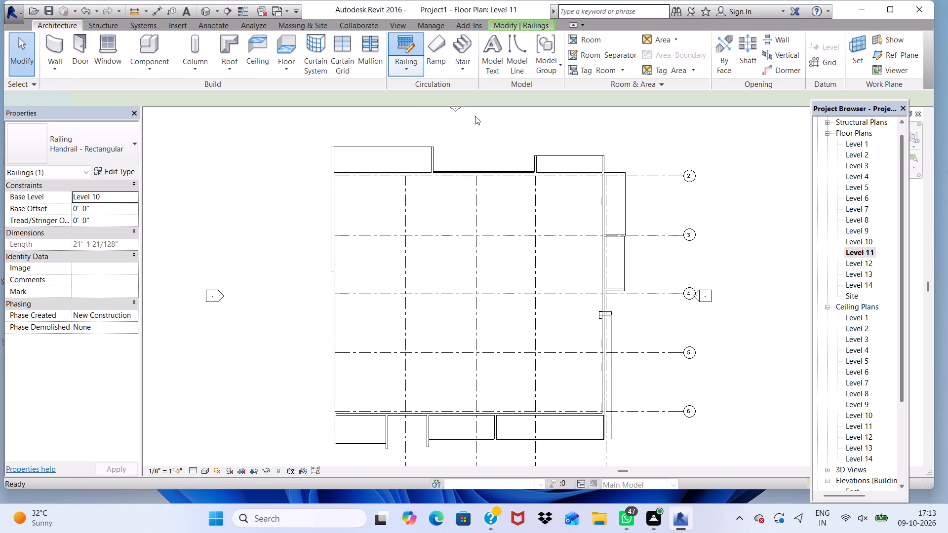
pyautogui.scroll(15, 606, 187)
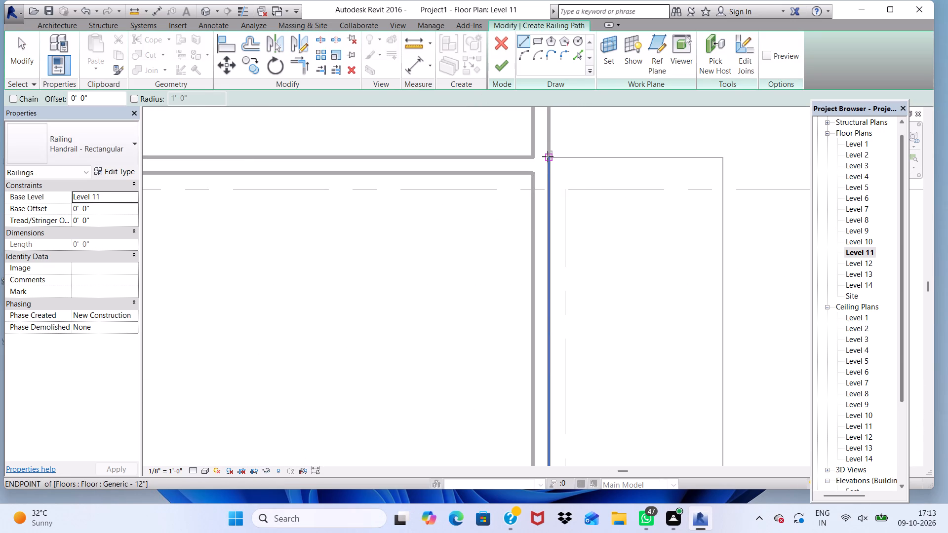
pyautogui.click(548, 156)
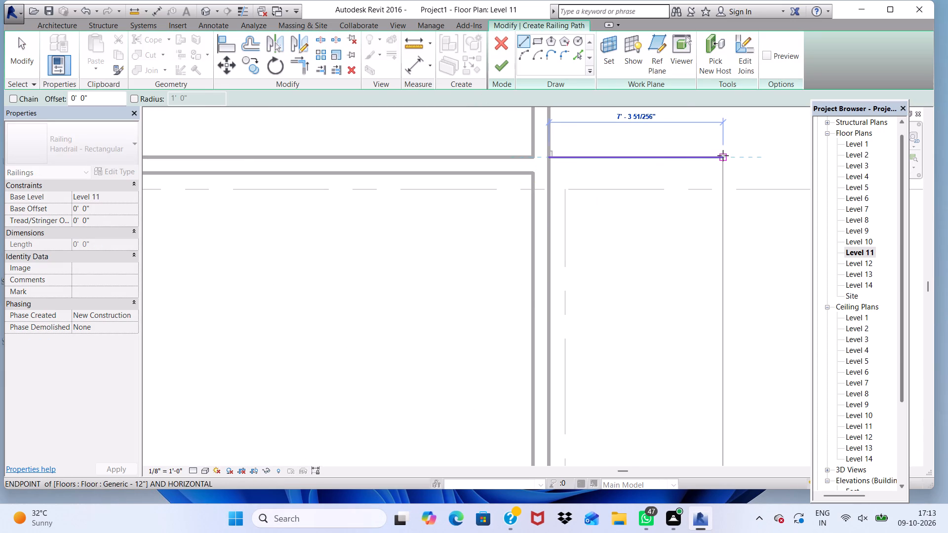
pyautogui.click(722, 157)
pyautogui.click(499, 65)
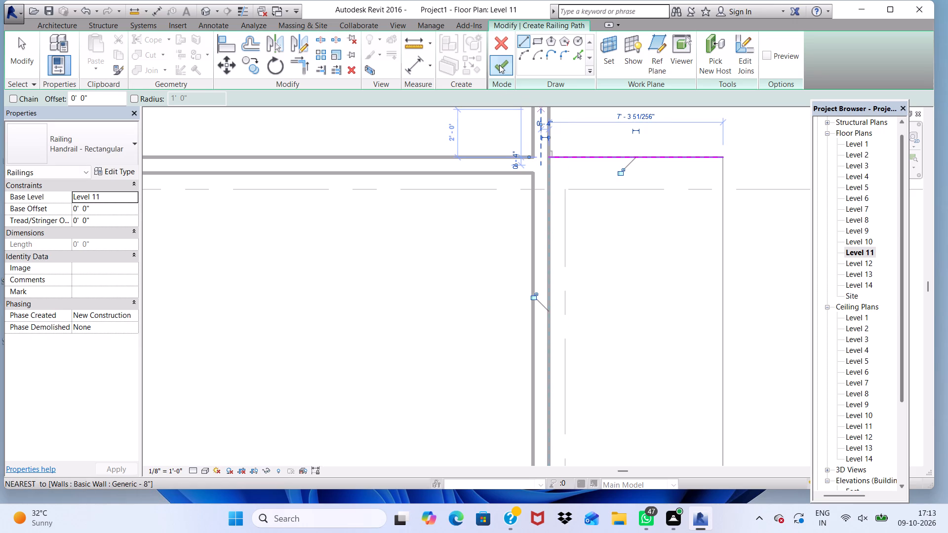
# Add a Level 11 Handrail - Rectangular front railing about 21' 1" along the slab edge from the grid 3 wall to the corner near grid 2.
pyautogui.click(70, 28)
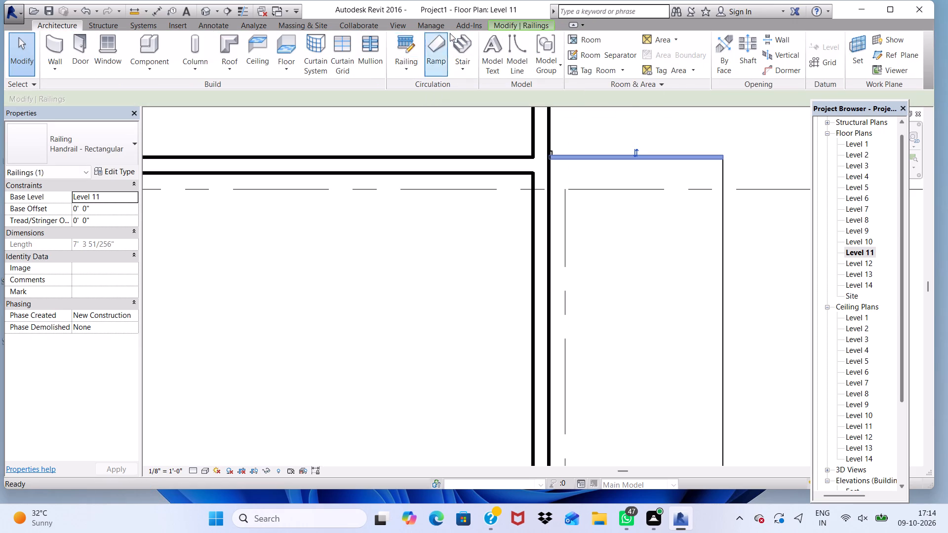
pyautogui.click(400, 39)
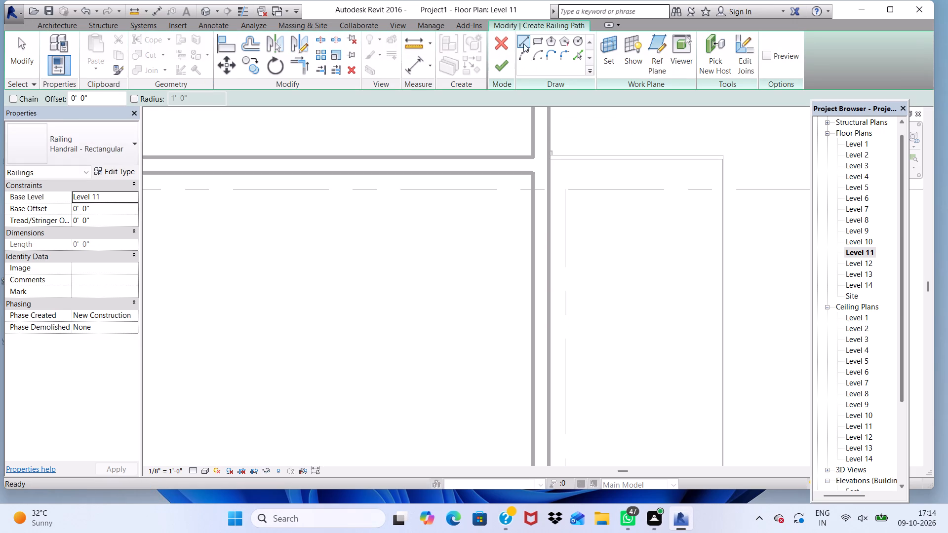
pyautogui.scroll(-6, 801, 142)
pyautogui.scroll(2, 584, 141)
pyautogui.scroll(-4, 605, 137)
pyautogui.scroll(16, 747, 301)
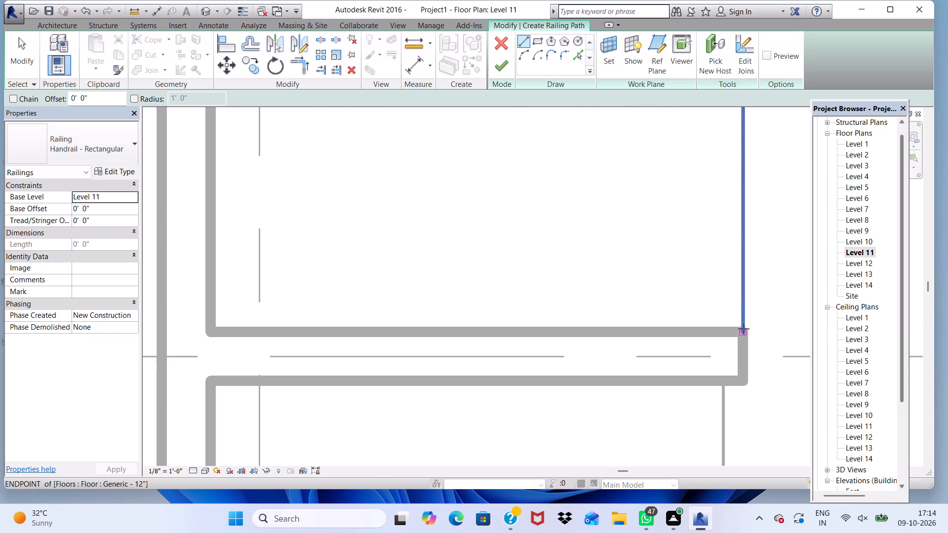
pyautogui.click(744, 329)
pyautogui.scroll(-19, 738, 277)
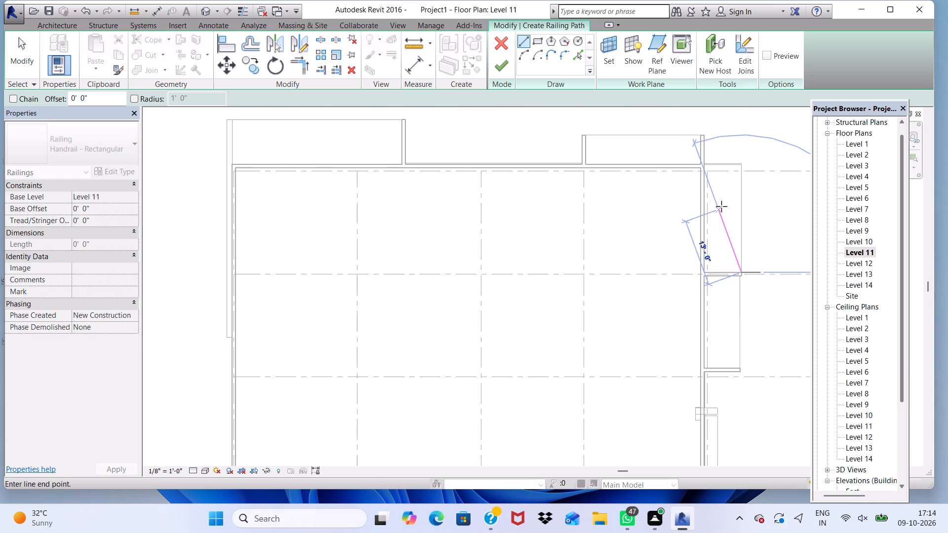
pyautogui.scroll(9, 731, 171)
pyautogui.scroll(4, 778, 153)
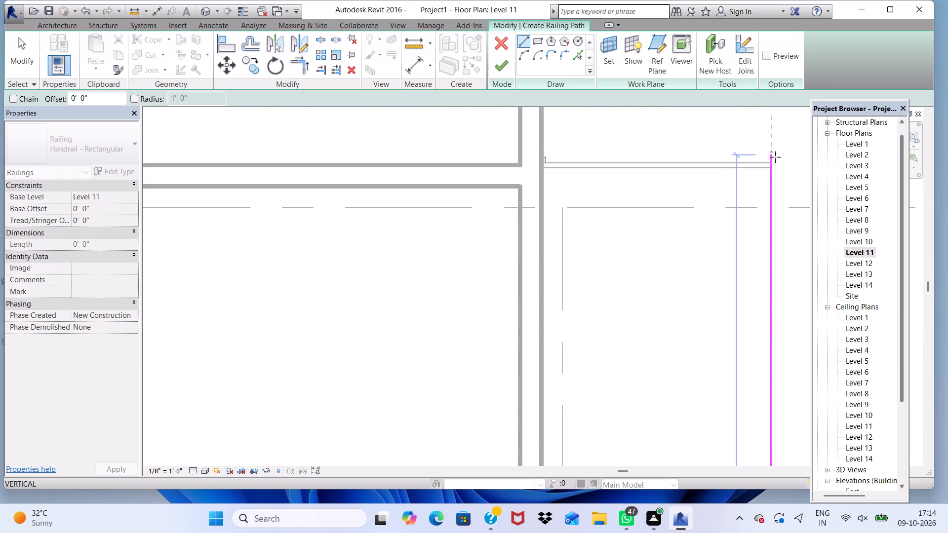
pyautogui.scroll(4, 772, 158)
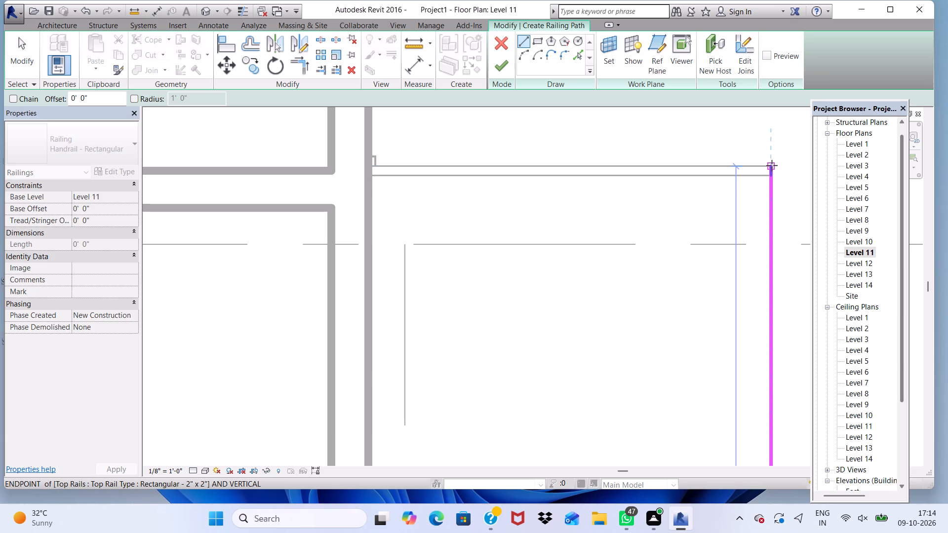
pyautogui.click(772, 165)
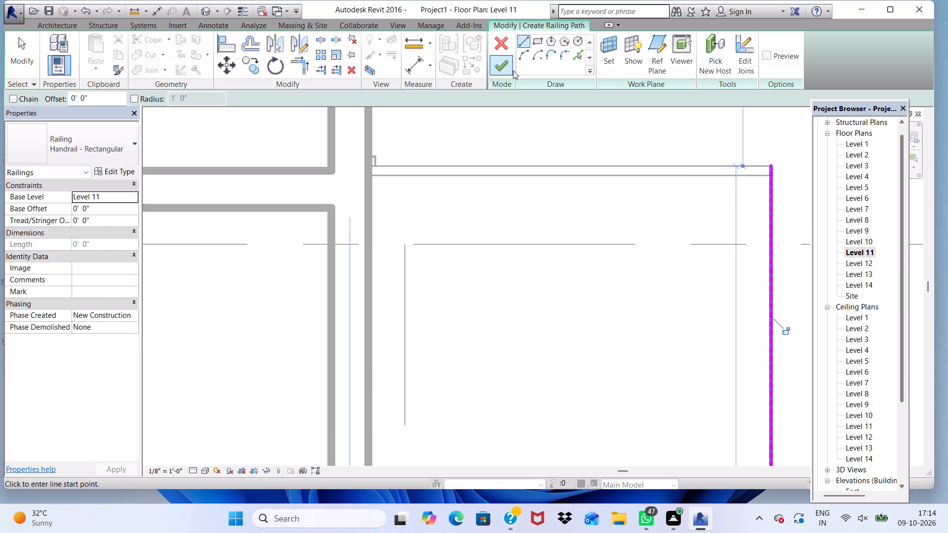
pyautogui.click(503, 70)
# Examine the building's balcony railings in the 3D view.
pyautogui.scroll(-2, 523, 191)
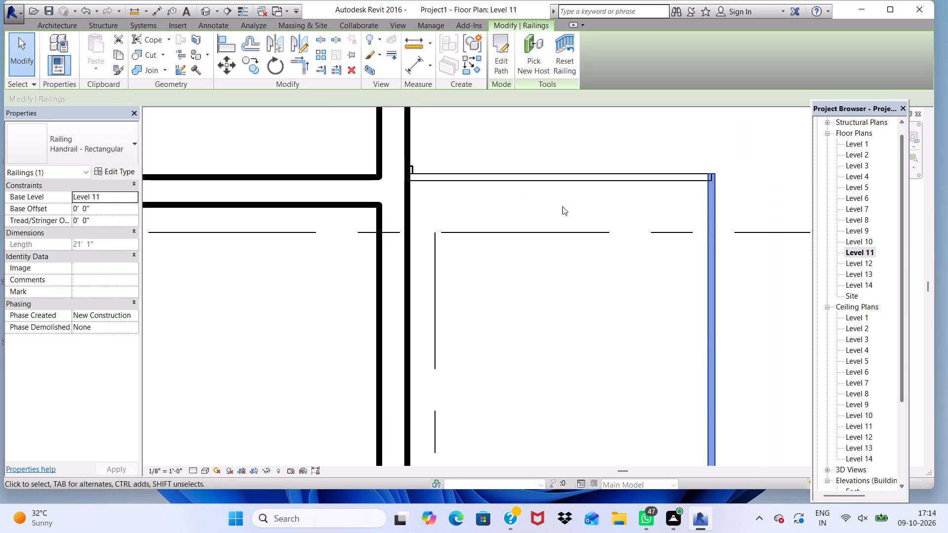
pyautogui.scroll(-6, 562, 206)
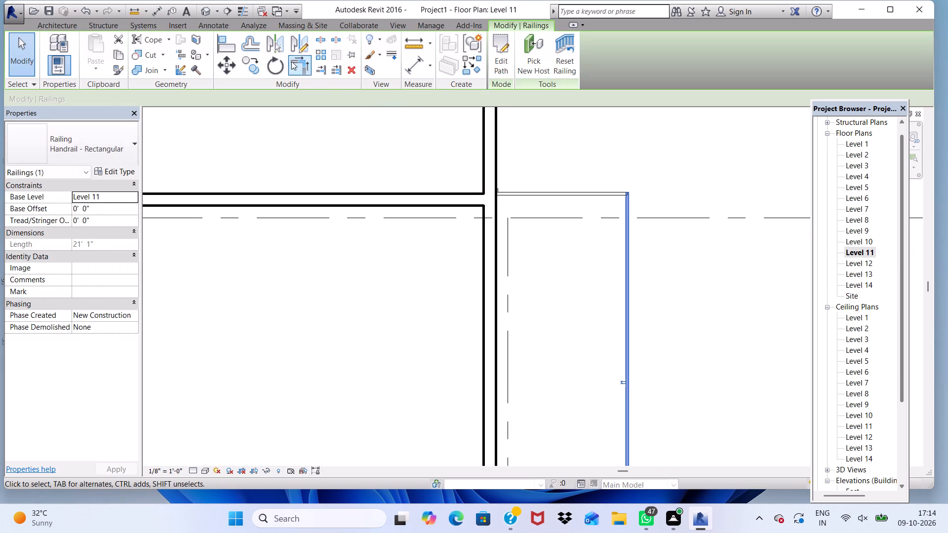
pyautogui.click(209, 12)
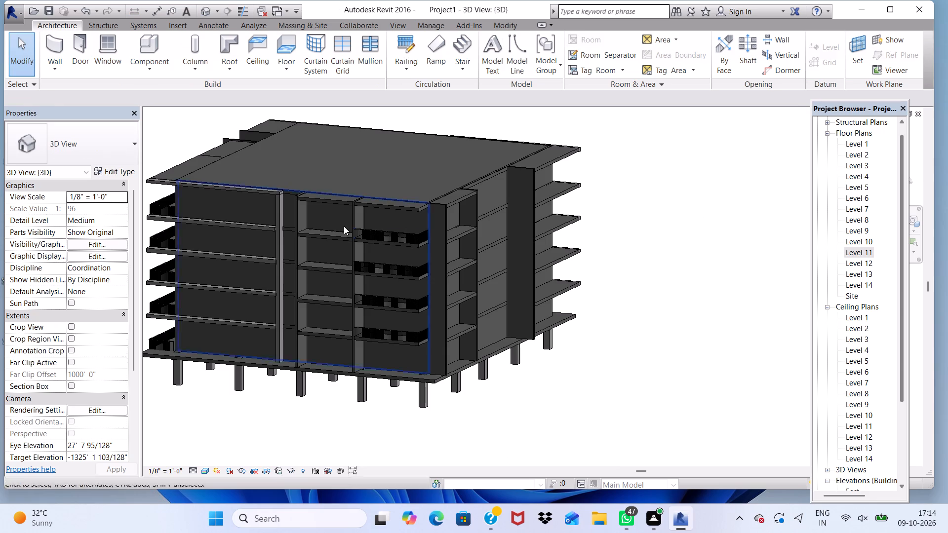
pyautogui.scroll(4, 453, 220)
pyautogui.scroll(-3, 436, 247)
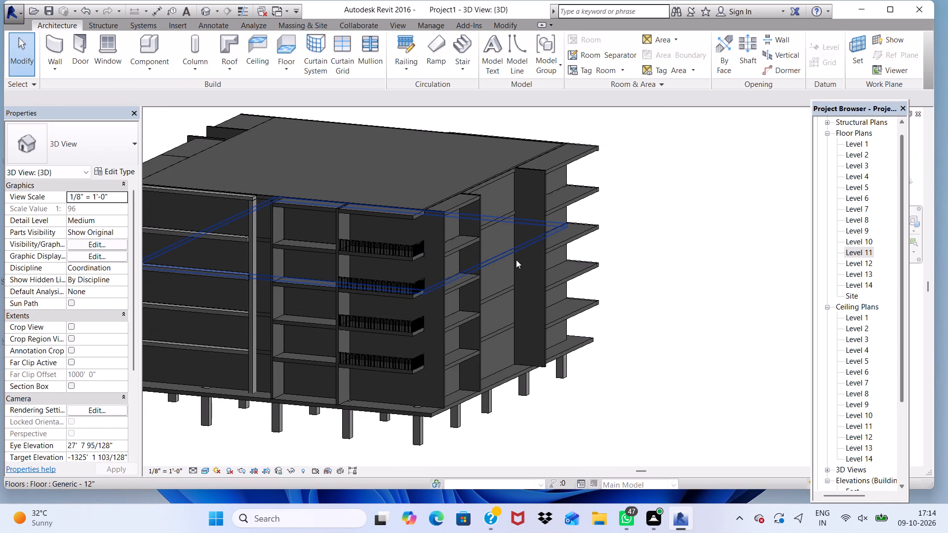
pyautogui.scroll(-3, 518, 260)
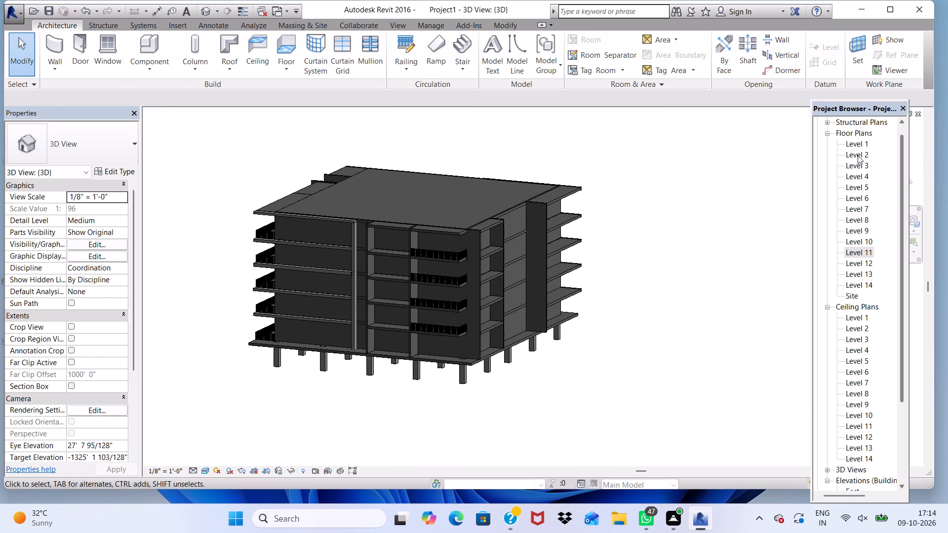
# On the Level 2 floor plan, add a Handrail - Rectangular side railing about 7' 2" from the wall end near grid 2 to the slab corner.
pyautogui.doubleClick(858, 155)
pyautogui.scroll(-4, 735, 227)
pyautogui.scroll(-10, 608, 254)
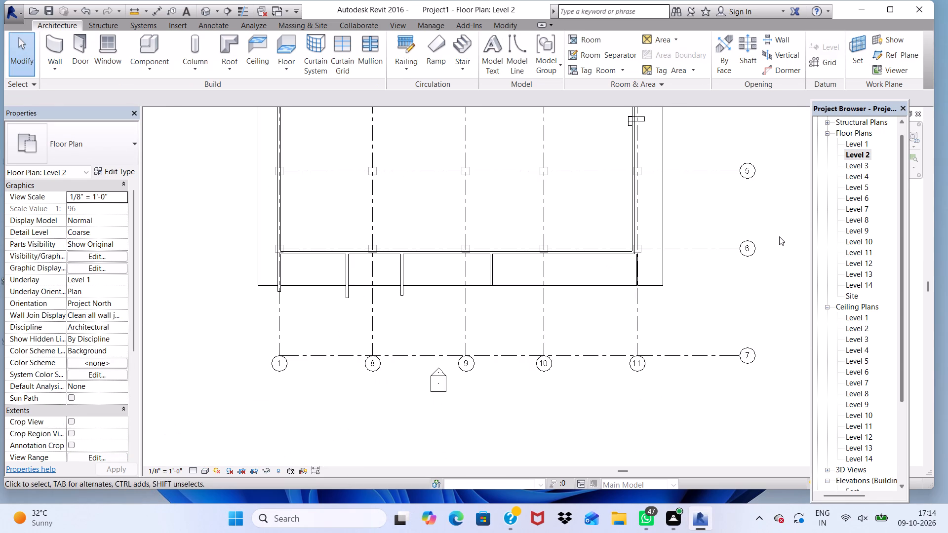
pyautogui.scroll(-4, 777, 242)
pyautogui.scroll(4, 754, 185)
pyautogui.scroll(-2, 754, 185)
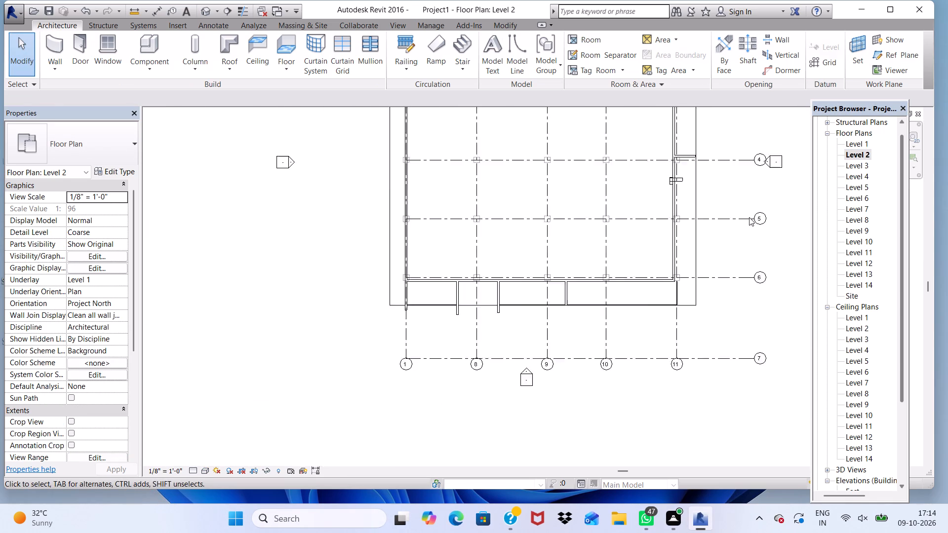
pyautogui.scroll(-8, 749, 217)
pyautogui.scroll(7, 711, 187)
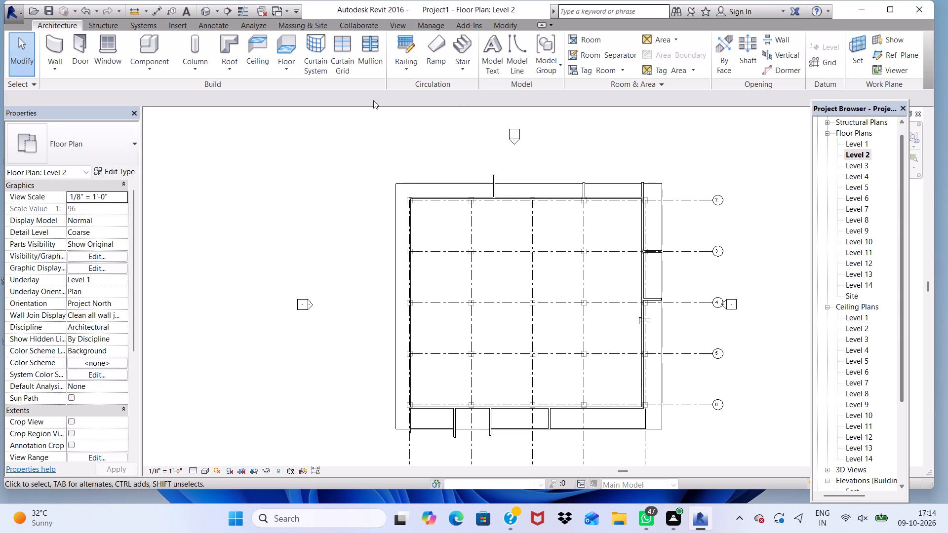
pyautogui.click(410, 46)
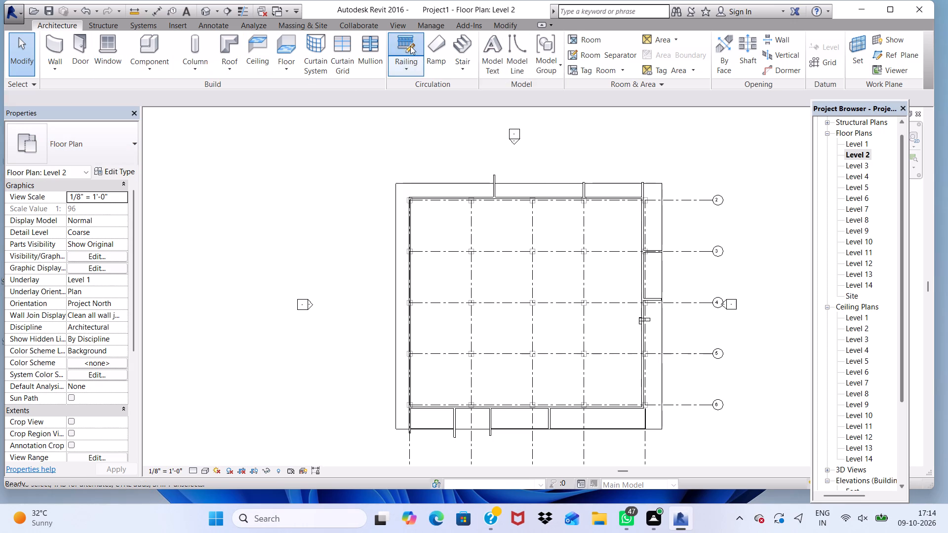
pyautogui.scroll(20, 672, 185)
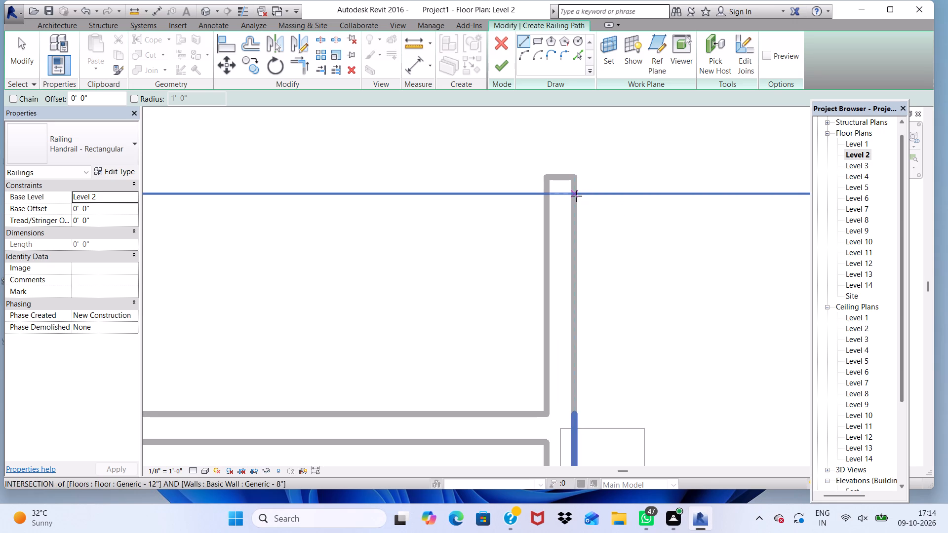
pyautogui.scroll(5, 570, 179)
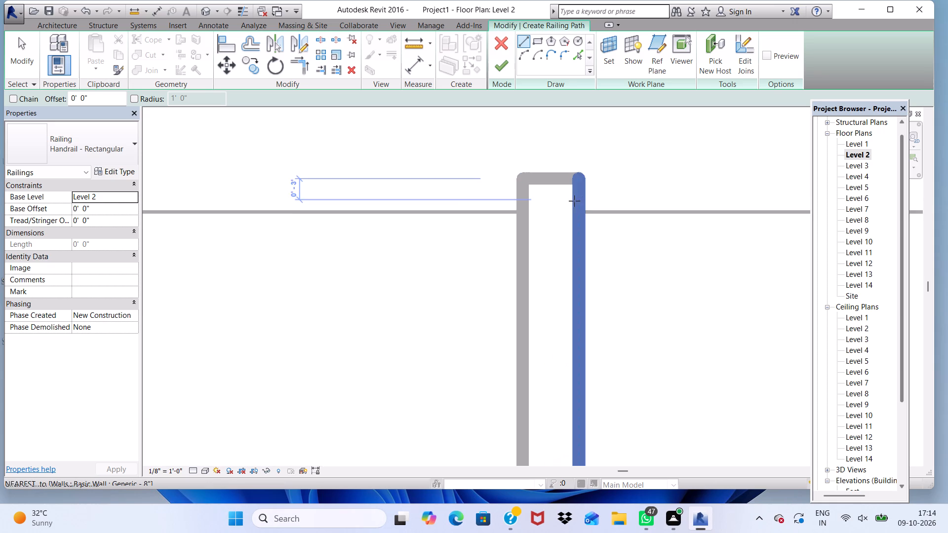
pyautogui.click(588, 214)
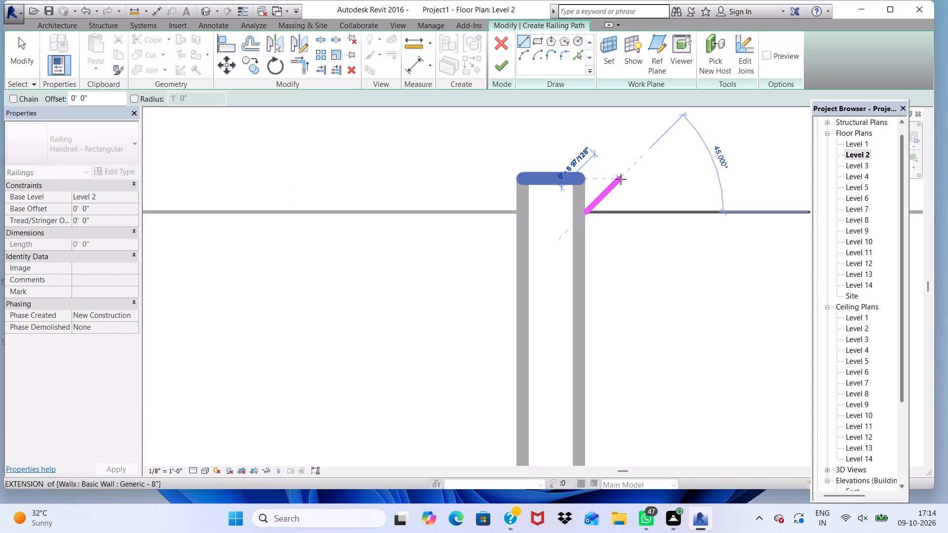
pyautogui.scroll(-7, 627, 194)
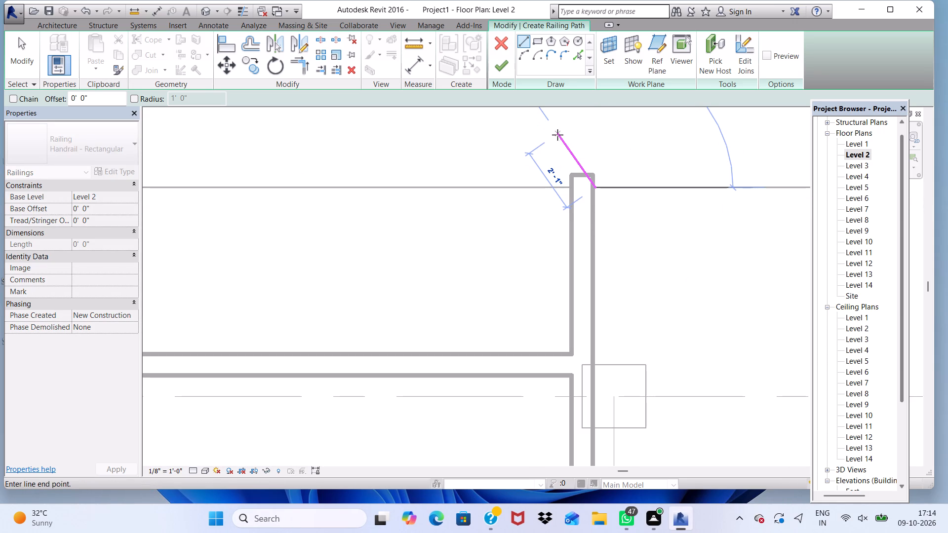
pyautogui.scroll(-4, 544, 145)
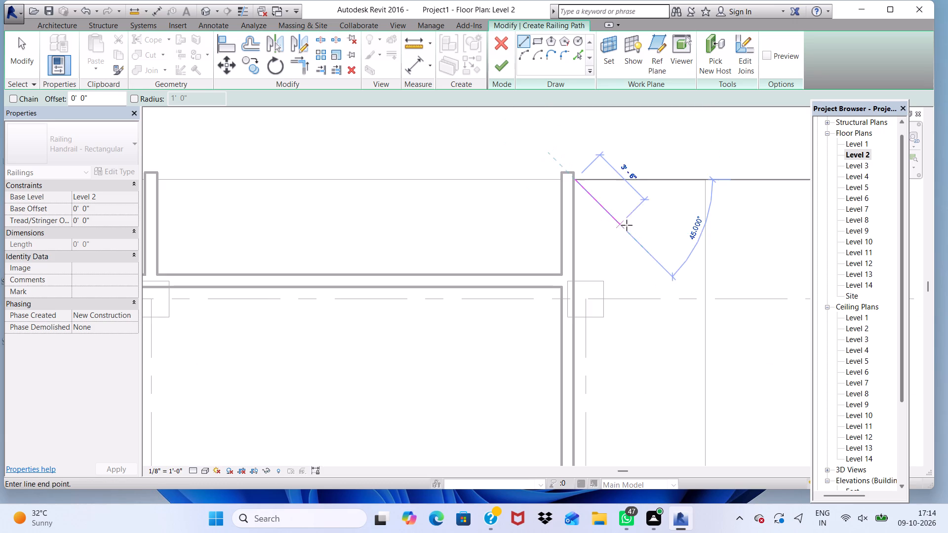
pyautogui.scroll(2, 645, 209)
pyautogui.scroll(-5, 819, 40)
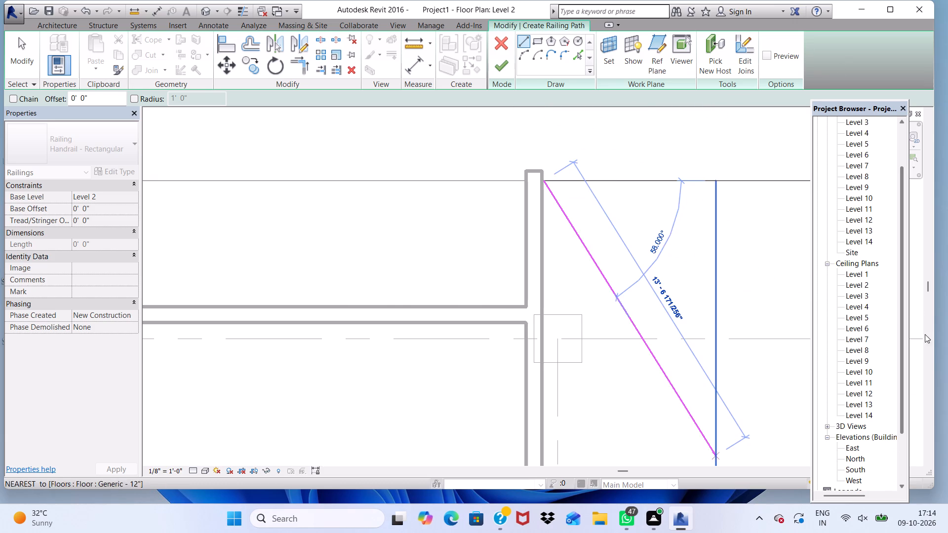
pyautogui.scroll(1, 702, 184)
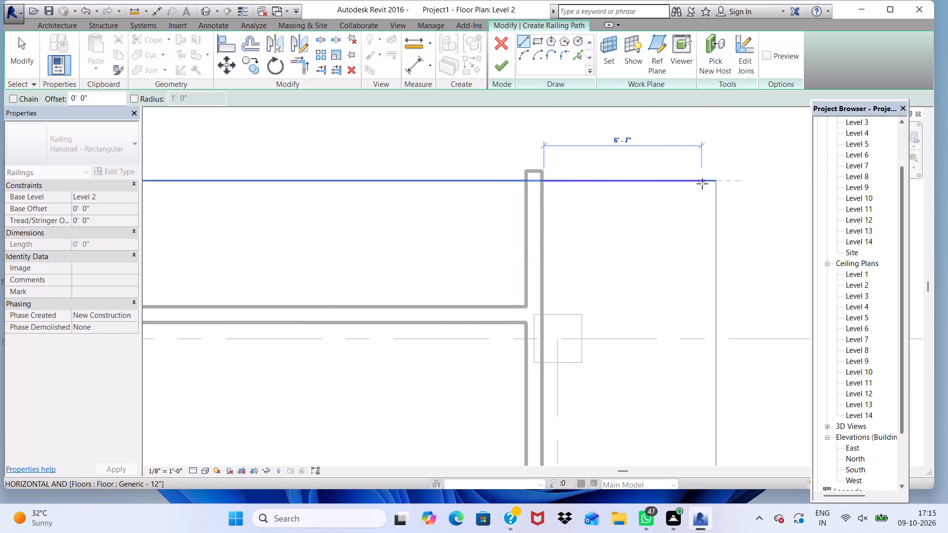
pyautogui.scroll(1, 702, 184)
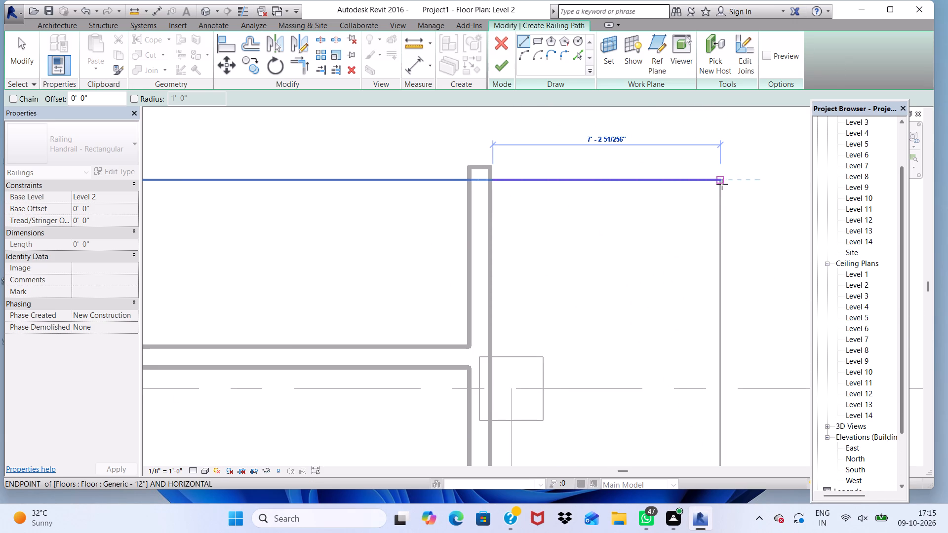
pyautogui.click(718, 180)
pyautogui.scroll(-7, 710, 223)
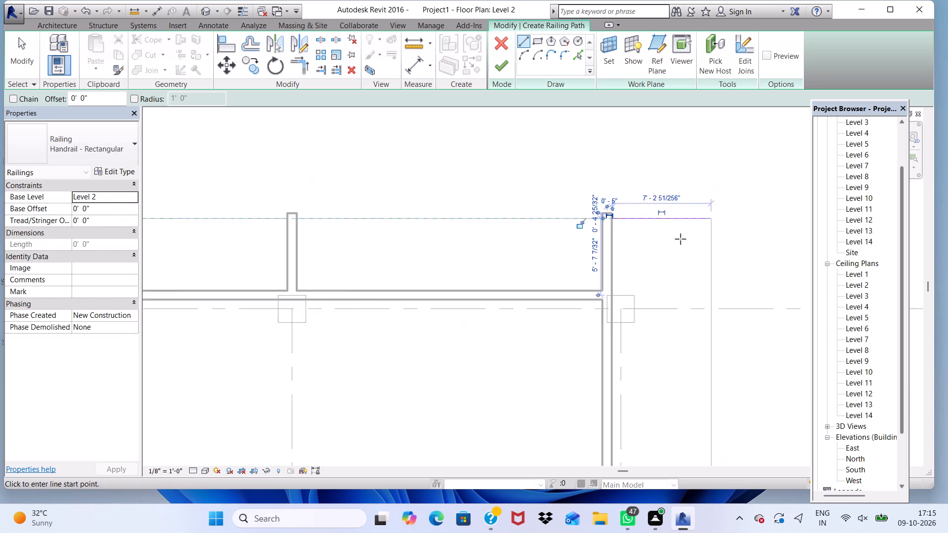
pyautogui.scroll(-20, 680, 239)
pyautogui.scroll(-3, 680, 239)
pyautogui.scroll(2, 675, 355)
pyautogui.scroll(2, 692, 278)
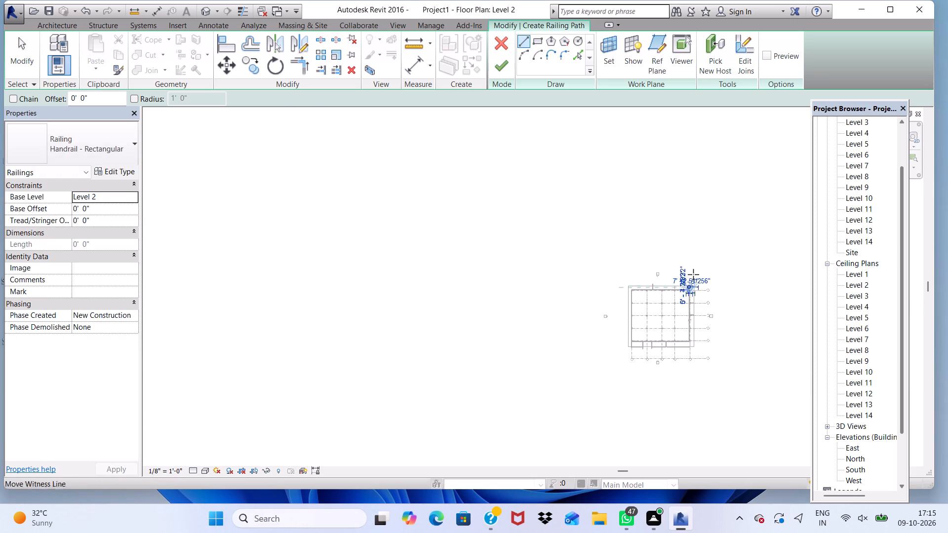
pyautogui.scroll(19, 693, 274)
pyautogui.scroll(-5, 615, 310)
pyautogui.scroll(-3, 611, 261)
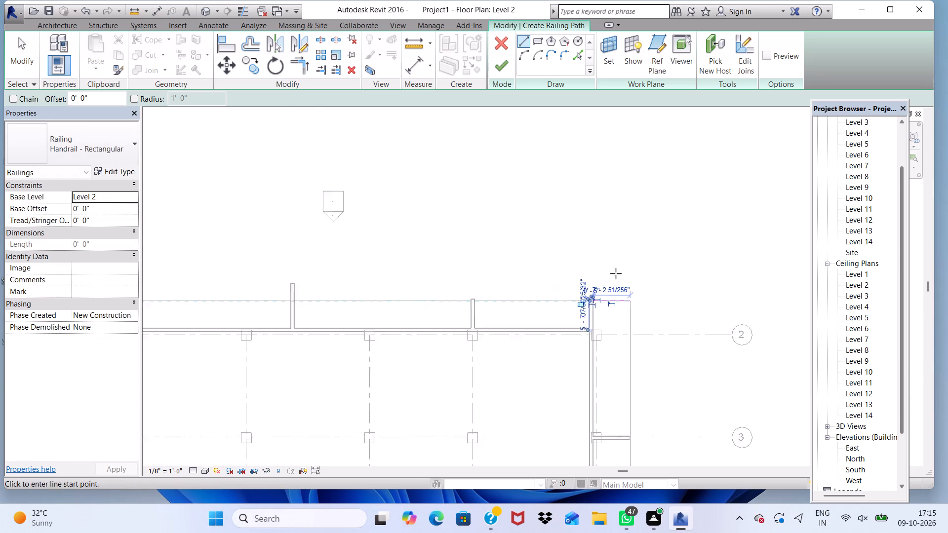
pyautogui.scroll(-1, 616, 273)
pyautogui.scroll(6, 616, 332)
pyautogui.scroll(2, 569, 242)
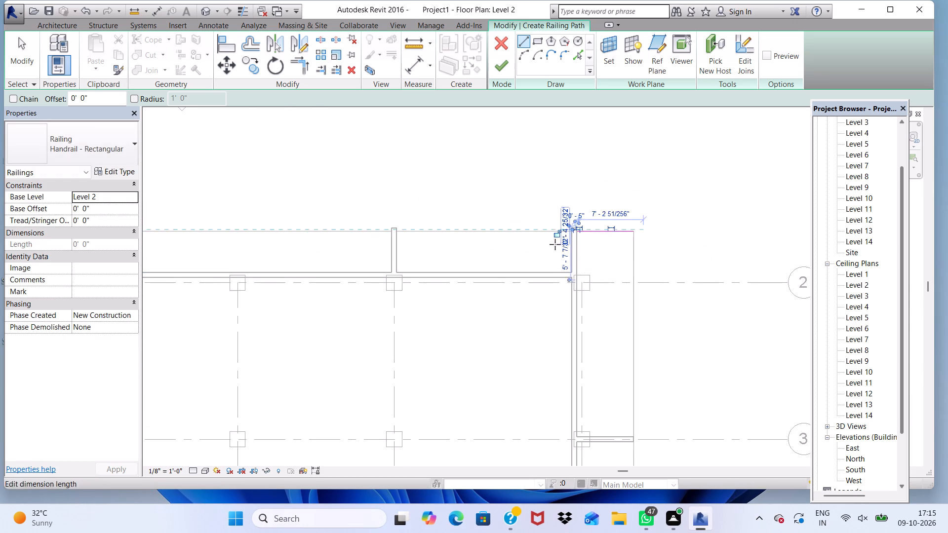
pyautogui.scroll(1, 555, 244)
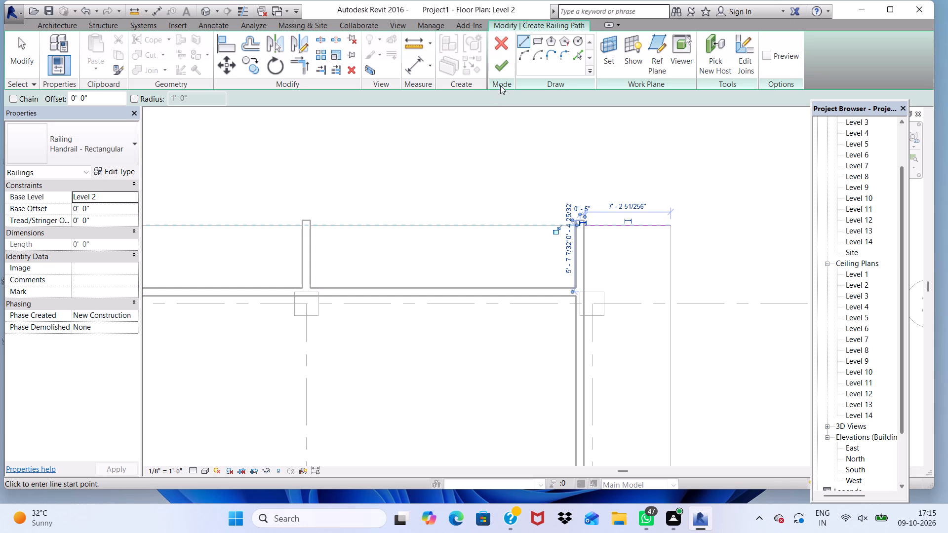
pyautogui.click(498, 64)
pyautogui.scroll(-4, 494, 182)
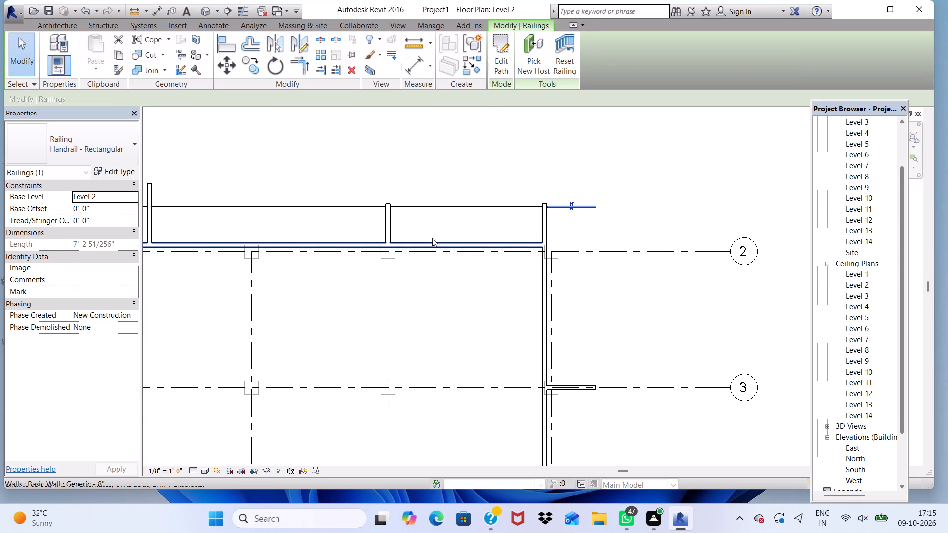
# Add a Level 2 Handrail - Rectangular front railing about 26' 2" along the slab edge from the side railing's corner end to the grid 3 wall.
pyautogui.click(53, 26)
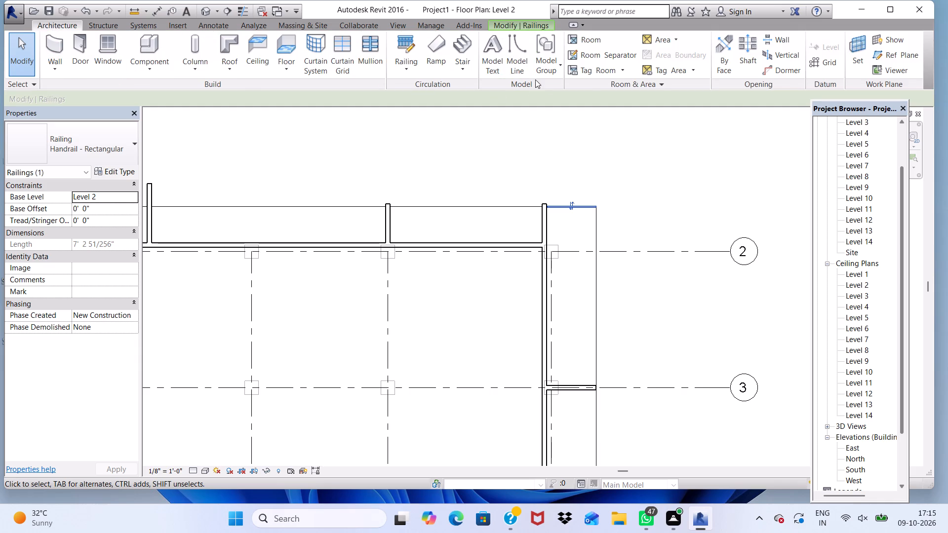
pyautogui.click(409, 50)
pyautogui.scroll(2, 618, 154)
pyautogui.scroll(-9, 609, 224)
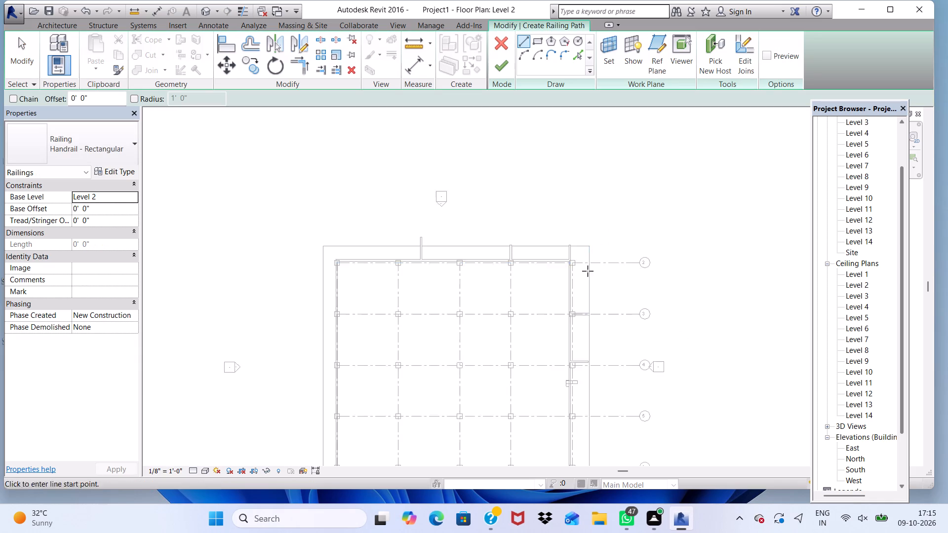
pyautogui.scroll(4, 589, 262)
pyautogui.scroll(20, 594, 237)
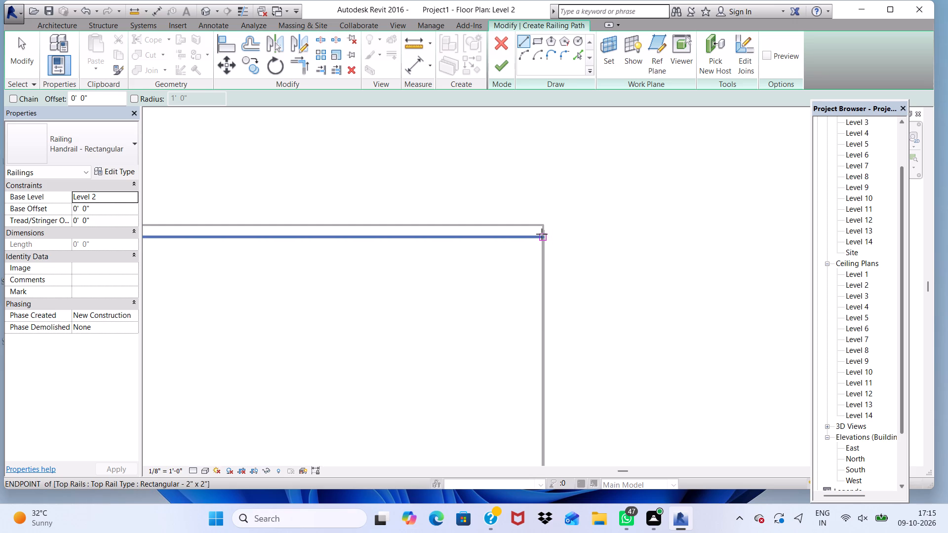
pyautogui.scroll(8, 532, 243)
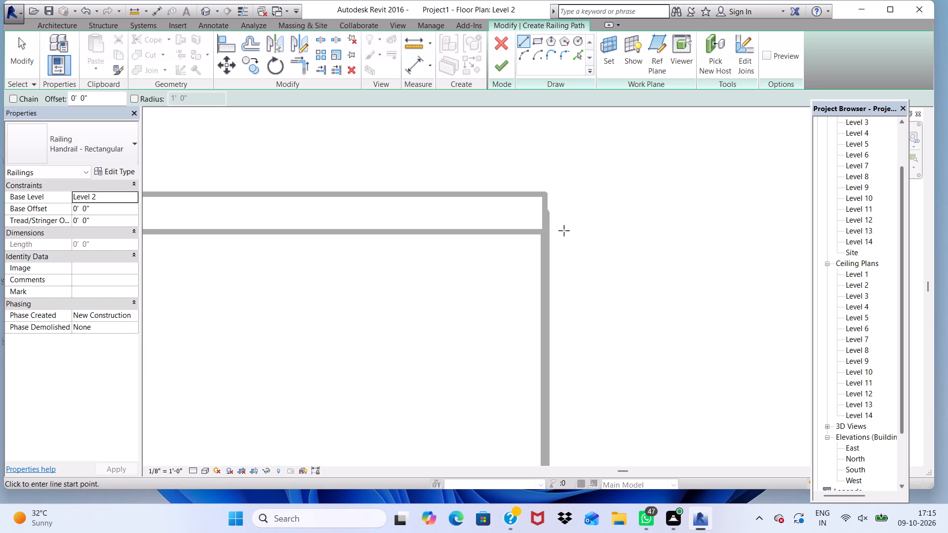
pyautogui.scroll(2, 553, 237)
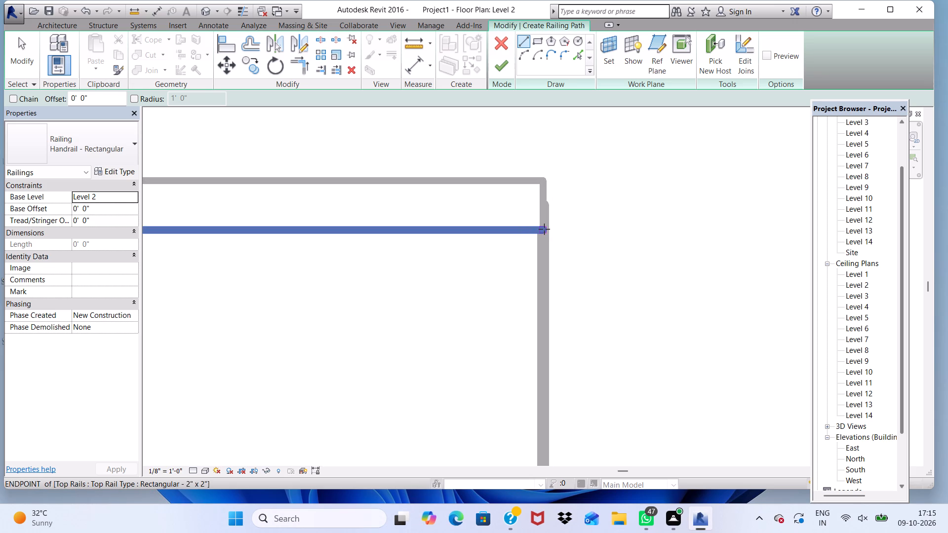
pyautogui.click(544, 229)
pyautogui.scroll(-11, 522, 240)
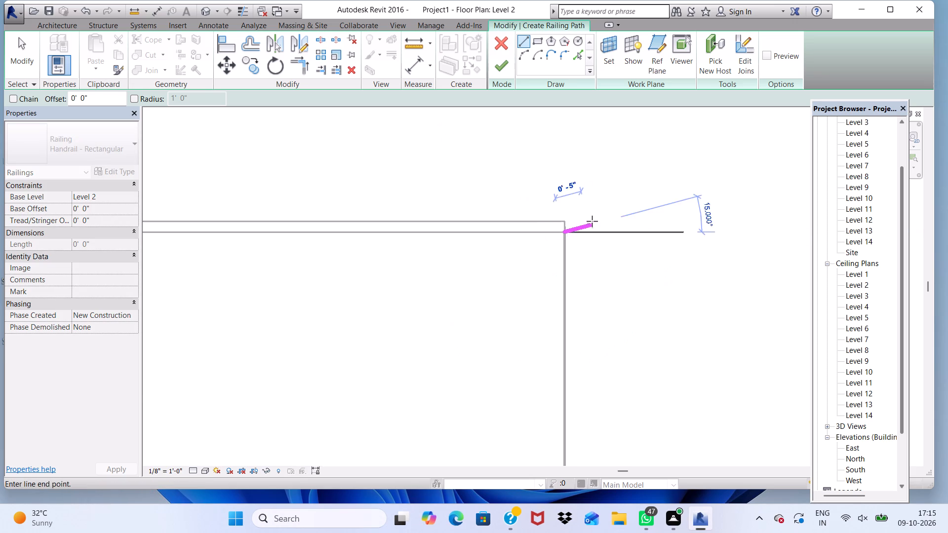
pyautogui.scroll(-16, 592, 221)
pyautogui.scroll(10, 553, 314)
pyautogui.scroll(-3, 595, 247)
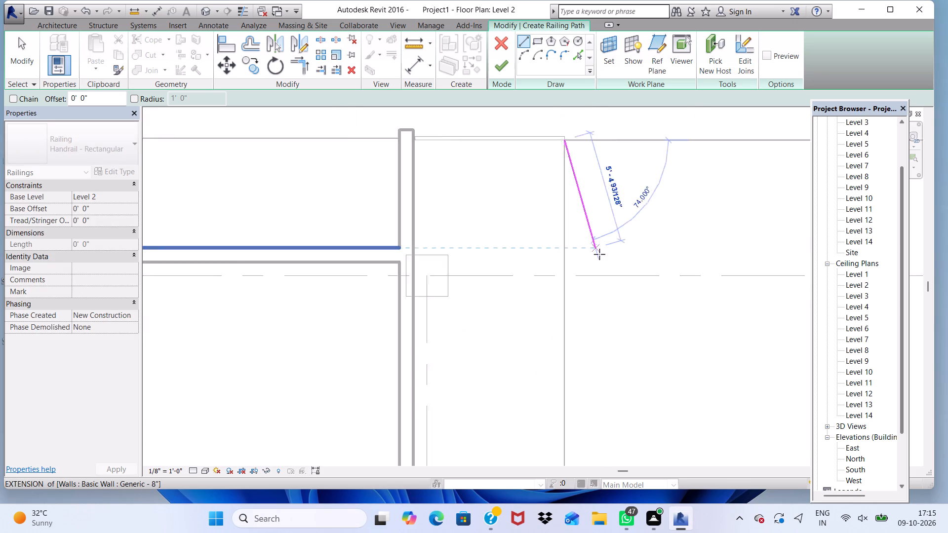
pyautogui.scroll(-9, 599, 254)
pyautogui.scroll(-6, 565, 320)
pyautogui.scroll(20, 570, 357)
pyautogui.scroll(1, 570, 357)
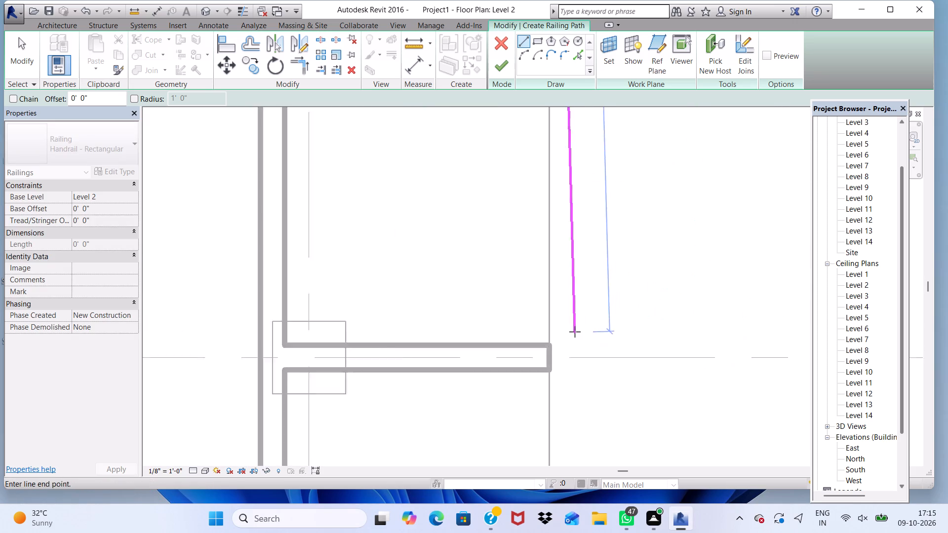
pyautogui.scroll(1, 575, 332)
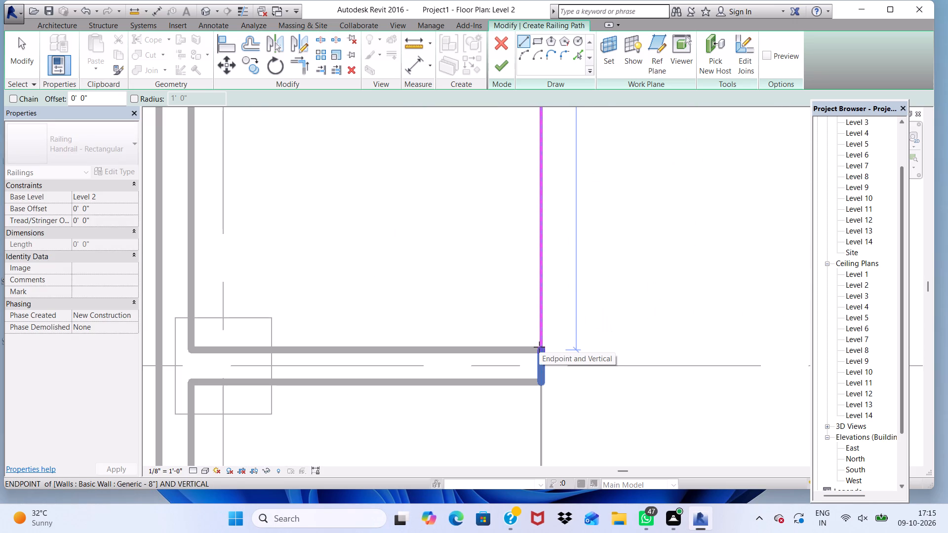
pyautogui.click(540, 353)
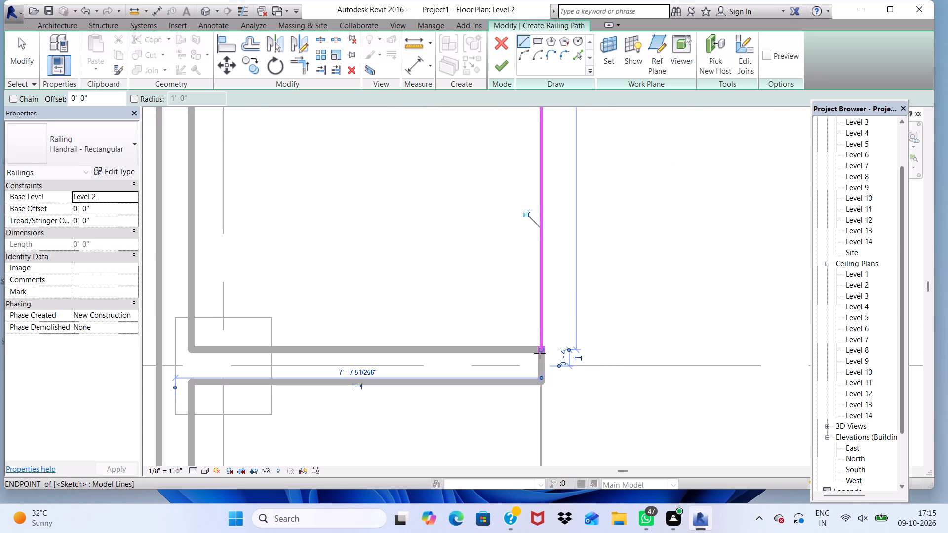
pyautogui.click(499, 70)
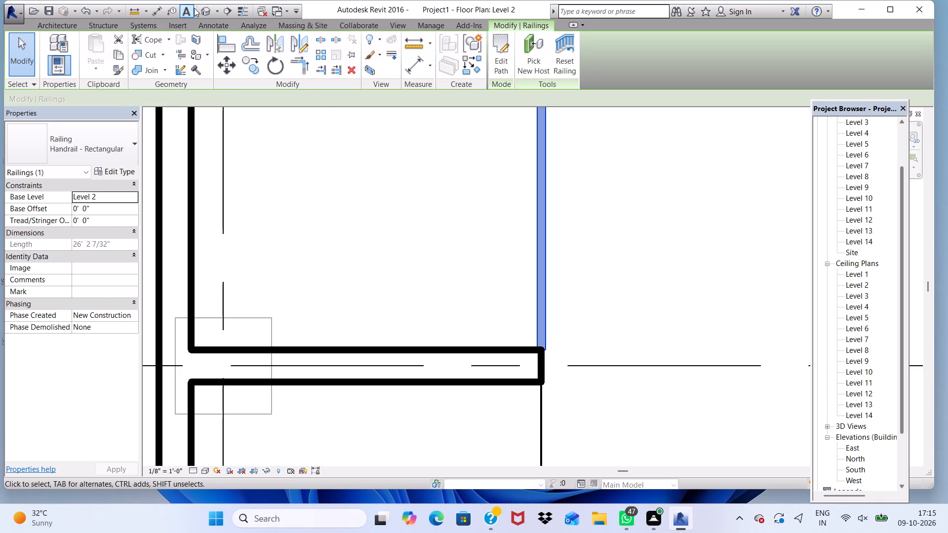
# Examine the balcony railings on the building's levels in the 3D view, dismissing the save reminder without saving.
pyautogui.click(205, 9)
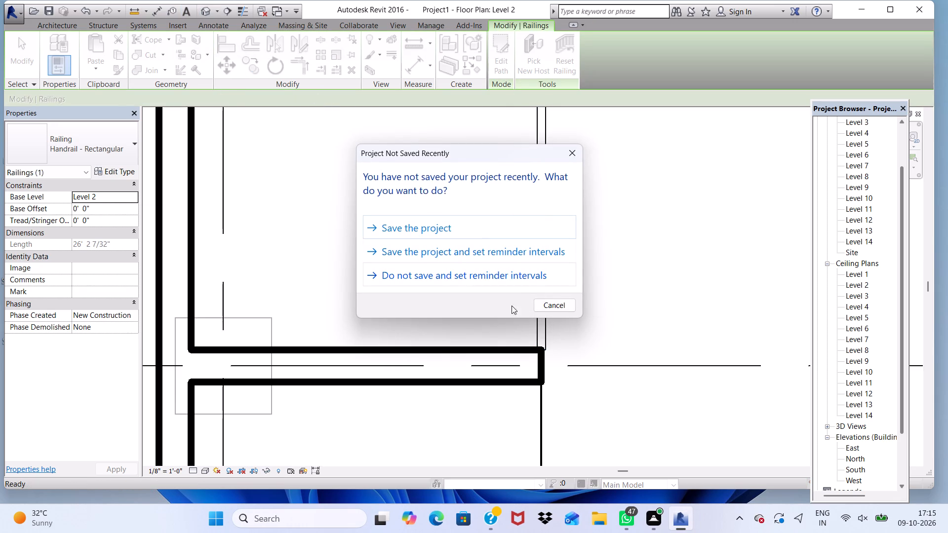
pyautogui.click(545, 308)
pyautogui.scroll(5, 466, 261)
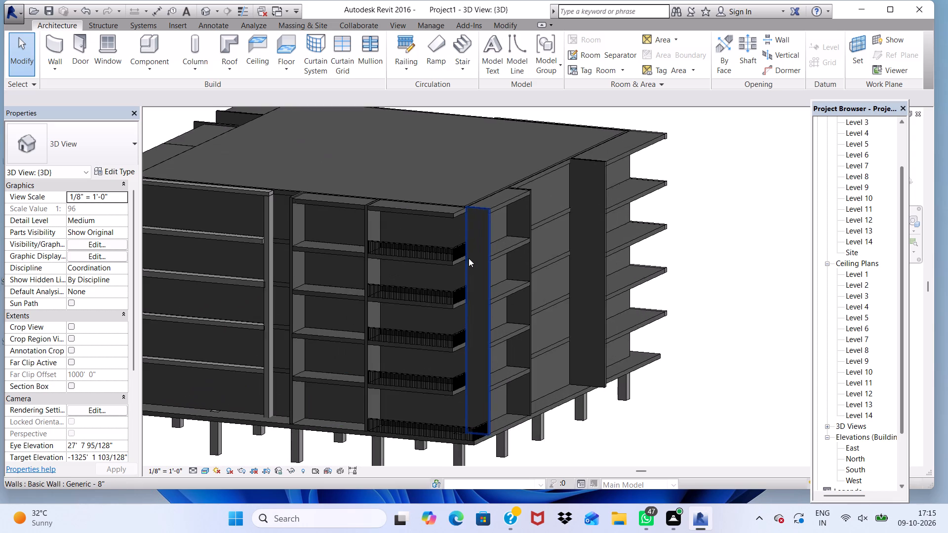
pyautogui.scroll(-5, 502, 229)
pyautogui.scroll(5, 399, 264)
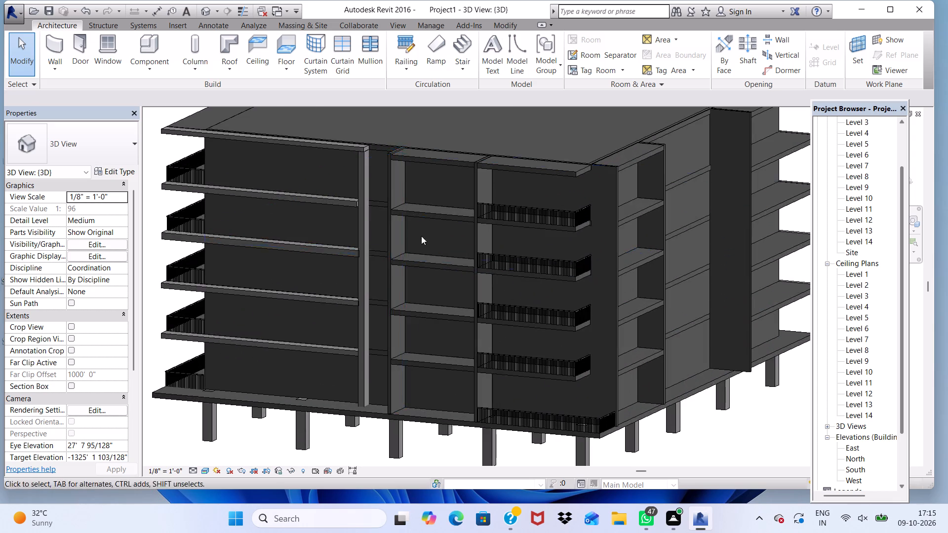
pyautogui.scroll(5, 438, 213)
pyautogui.scroll(-10, 510, 201)
pyautogui.scroll(6, 497, 253)
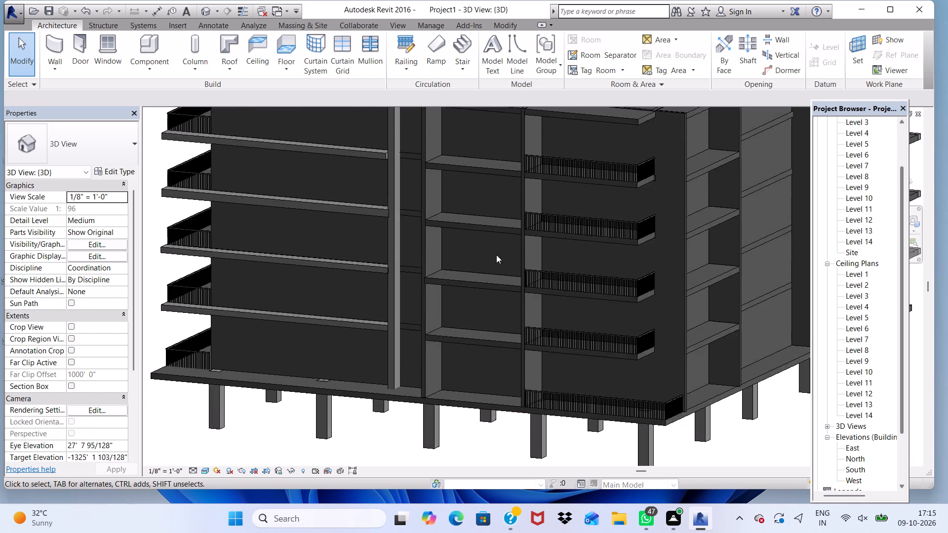
pyautogui.scroll(-6, 496, 255)
pyautogui.scroll(2, 526, 230)
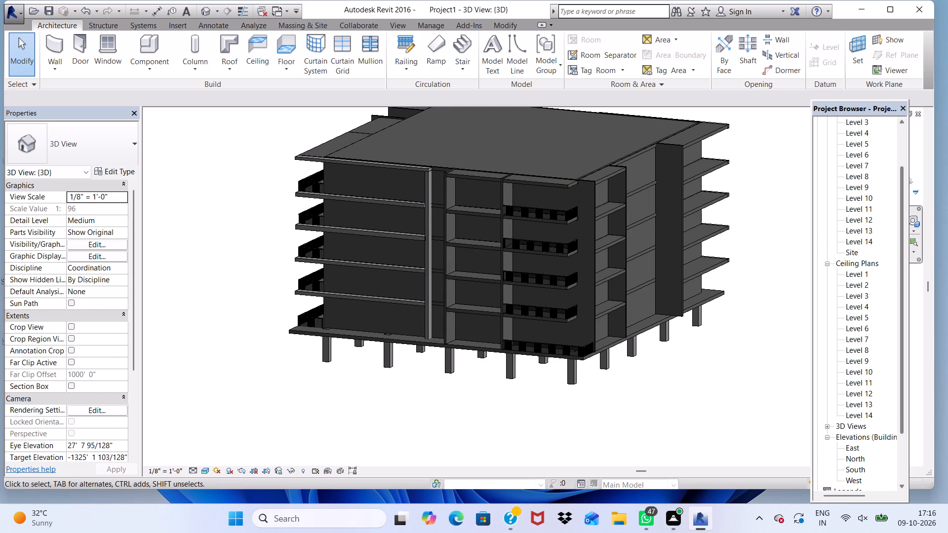
# Open the Level 7 floor plan at the unrailed balcony between grids 3 and 4.
pyautogui.doubleClick(859, 154)
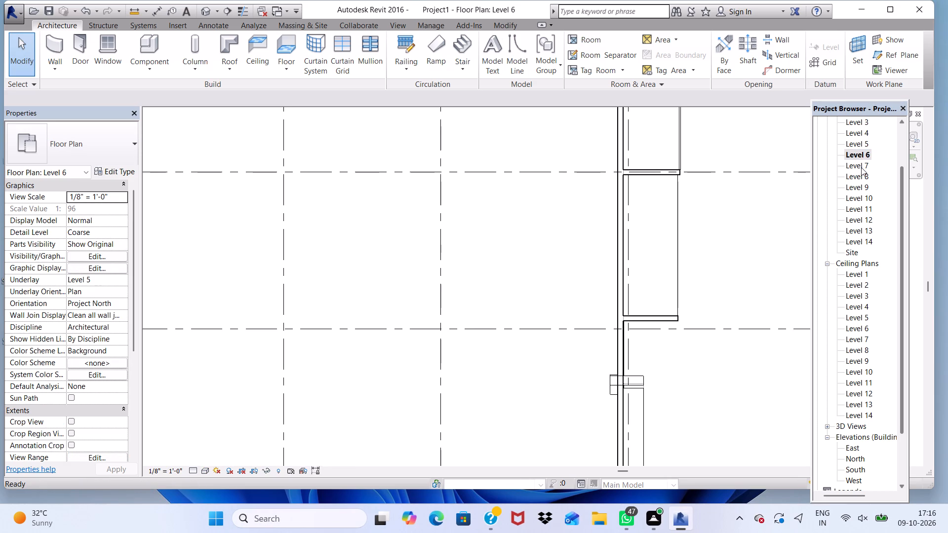
pyautogui.doubleClick(861, 167)
pyautogui.scroll(-4, 844, 167)
pyautogui.scroll(-1, 472, 194)
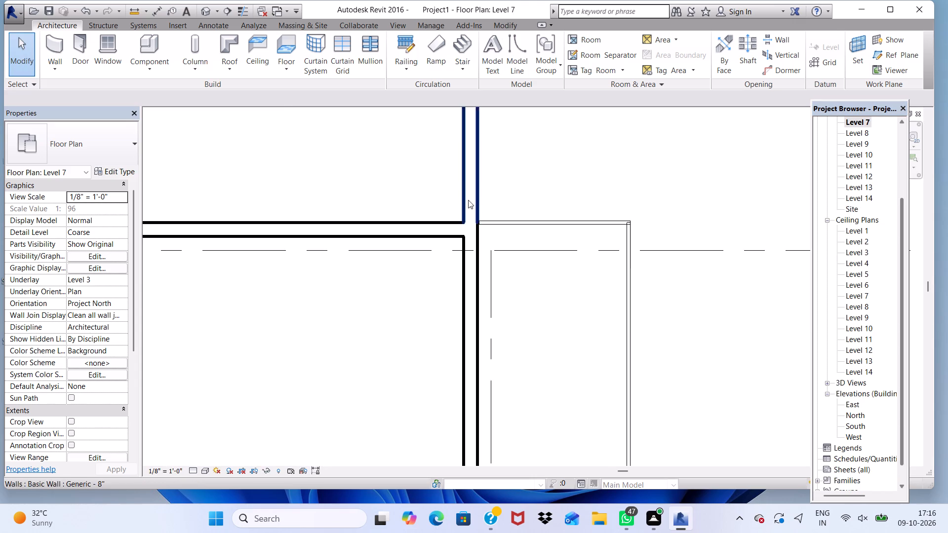
pyautogui.scroll(-13, 468, 200)
pyautogui.scroll(1, 552, 197)
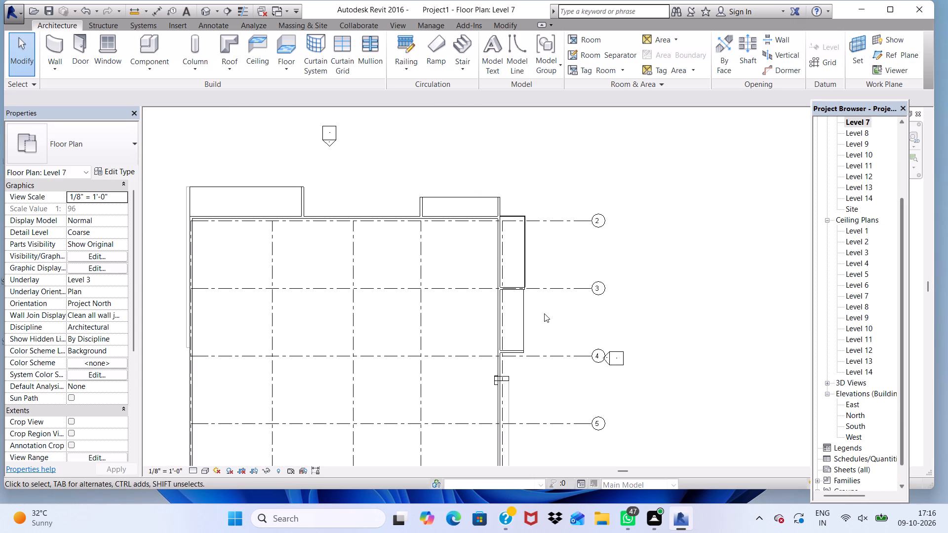
pyautogui.scroll(9, 540, 320)
pyautogui.scroll(-4, 406, 152)
pyautogui.scroll(3, 447, 364)
pyautogui.scroll(1, 441, 297)
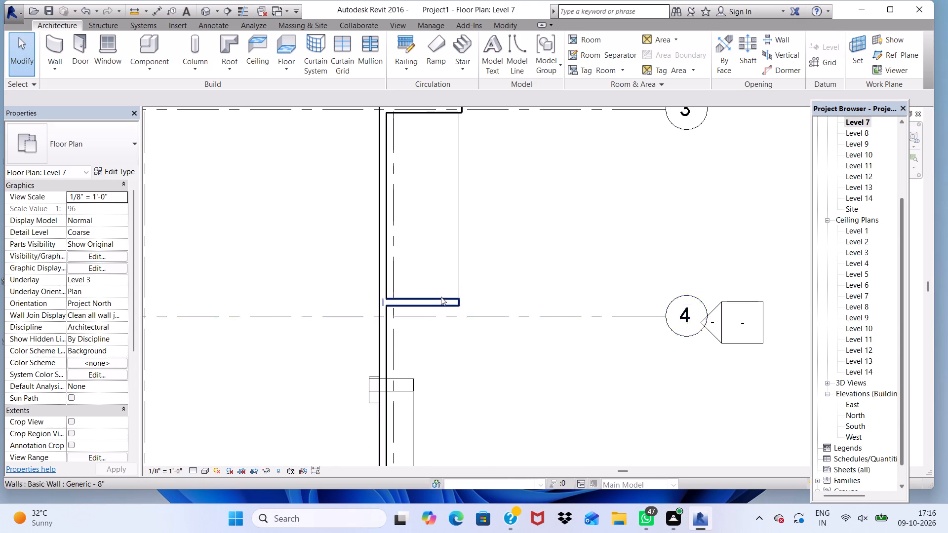
pyautogui.scroll(2, 441, 297)
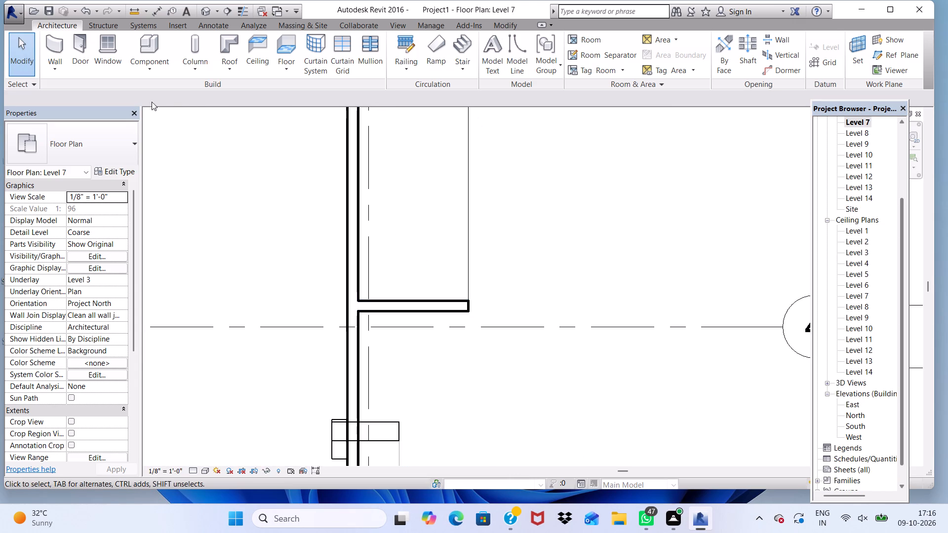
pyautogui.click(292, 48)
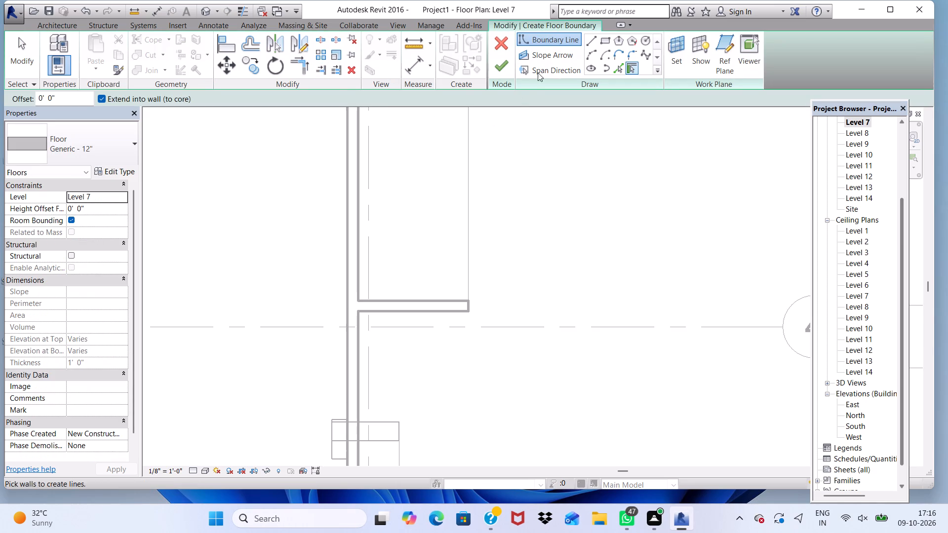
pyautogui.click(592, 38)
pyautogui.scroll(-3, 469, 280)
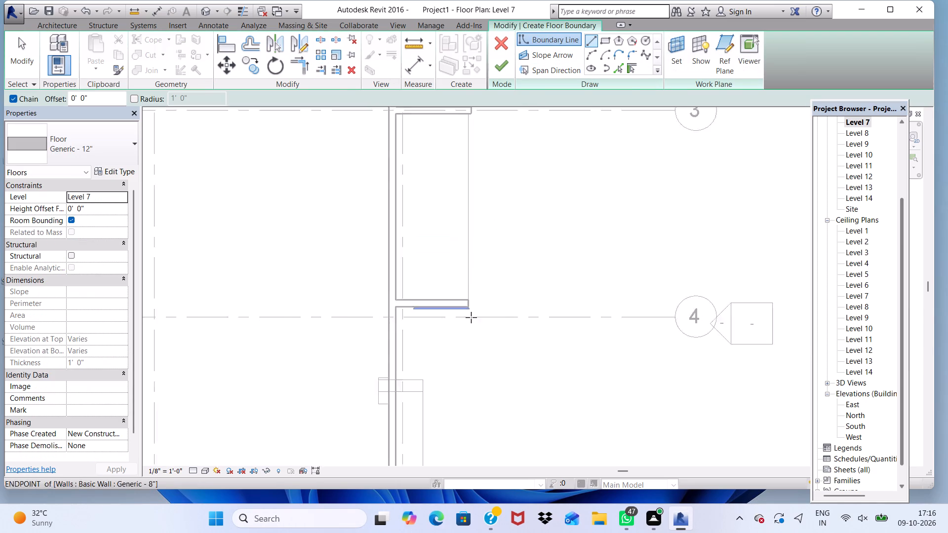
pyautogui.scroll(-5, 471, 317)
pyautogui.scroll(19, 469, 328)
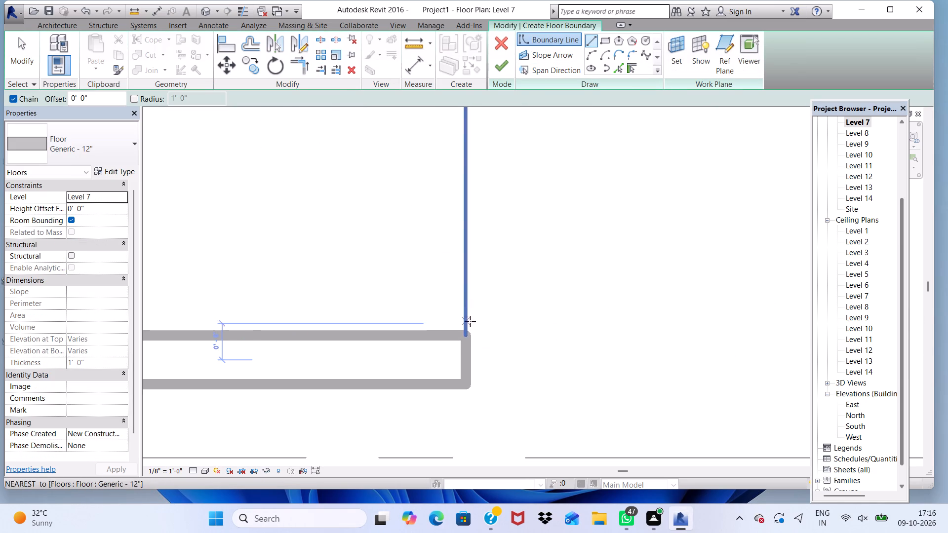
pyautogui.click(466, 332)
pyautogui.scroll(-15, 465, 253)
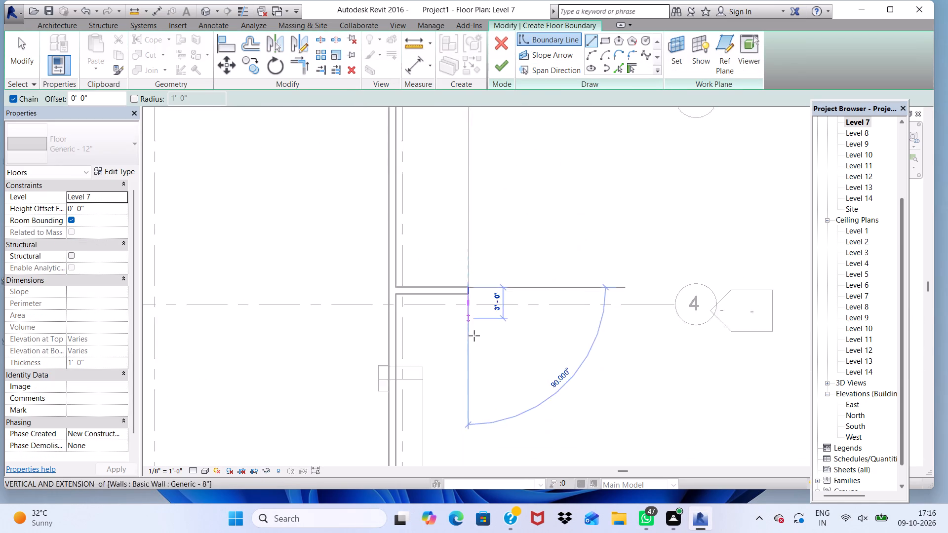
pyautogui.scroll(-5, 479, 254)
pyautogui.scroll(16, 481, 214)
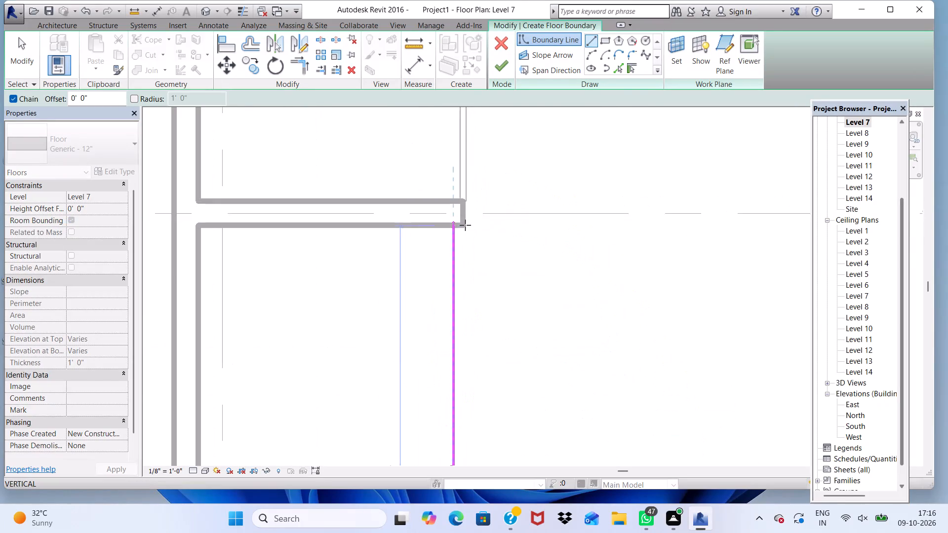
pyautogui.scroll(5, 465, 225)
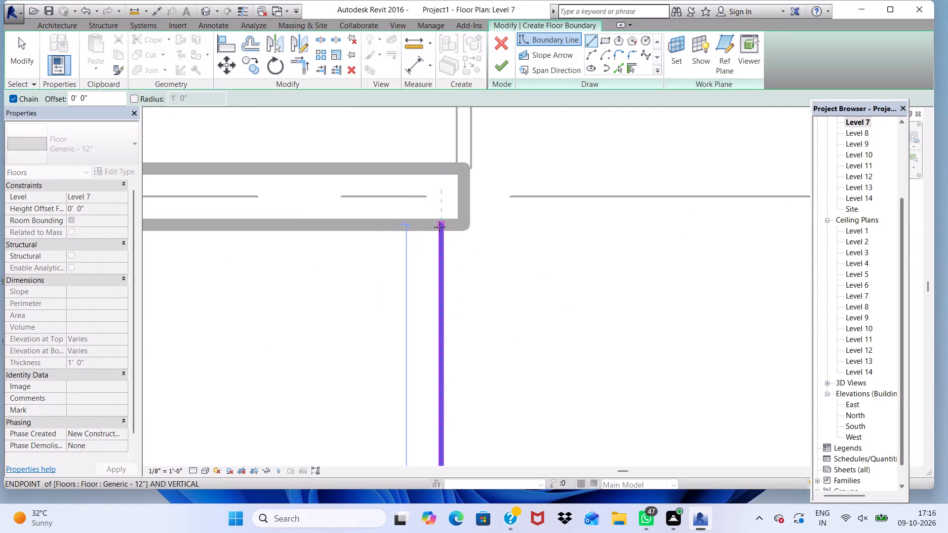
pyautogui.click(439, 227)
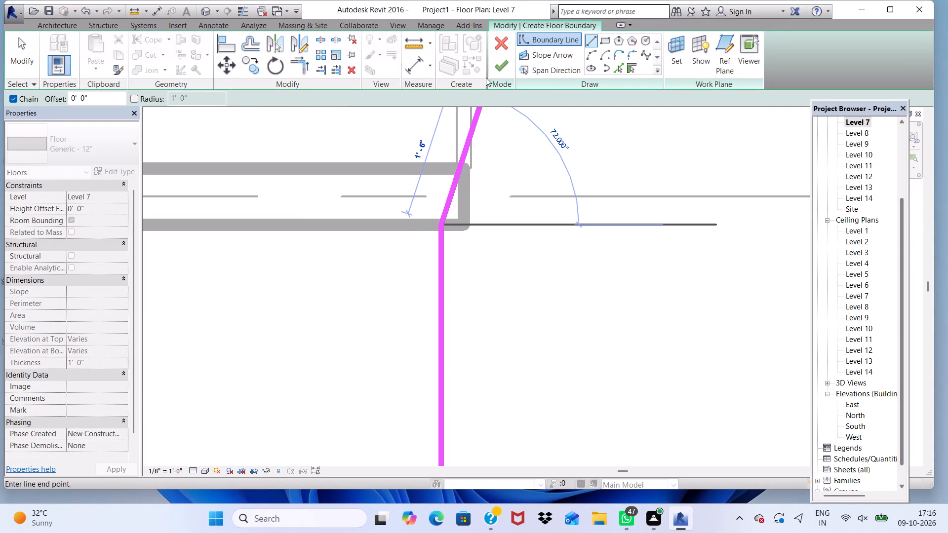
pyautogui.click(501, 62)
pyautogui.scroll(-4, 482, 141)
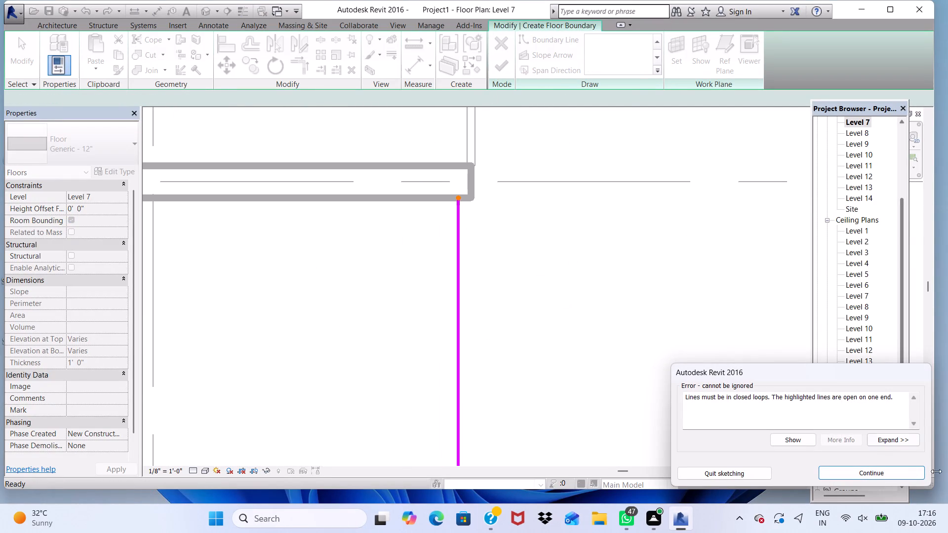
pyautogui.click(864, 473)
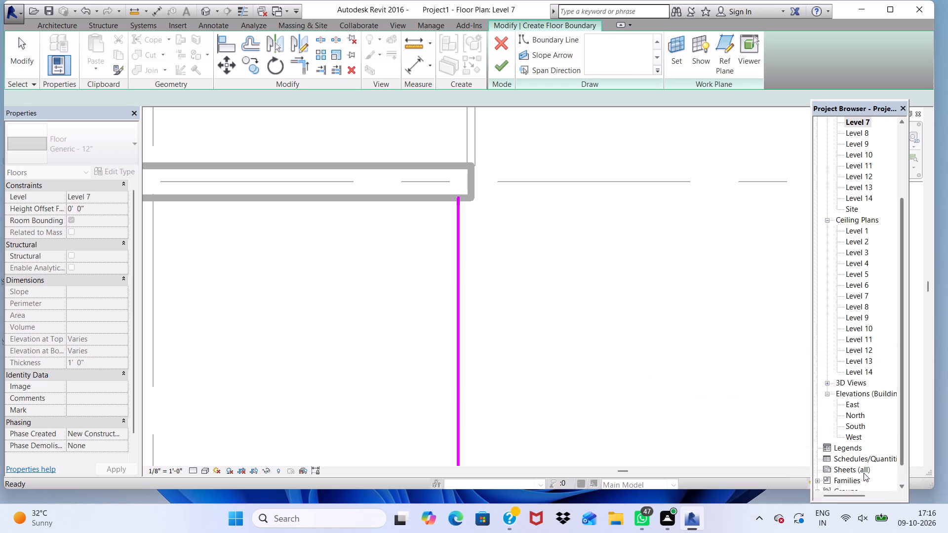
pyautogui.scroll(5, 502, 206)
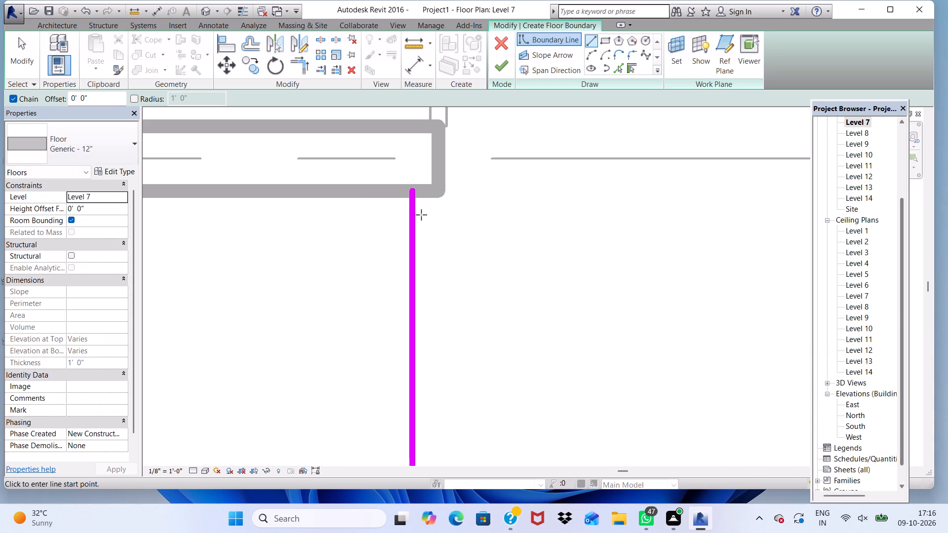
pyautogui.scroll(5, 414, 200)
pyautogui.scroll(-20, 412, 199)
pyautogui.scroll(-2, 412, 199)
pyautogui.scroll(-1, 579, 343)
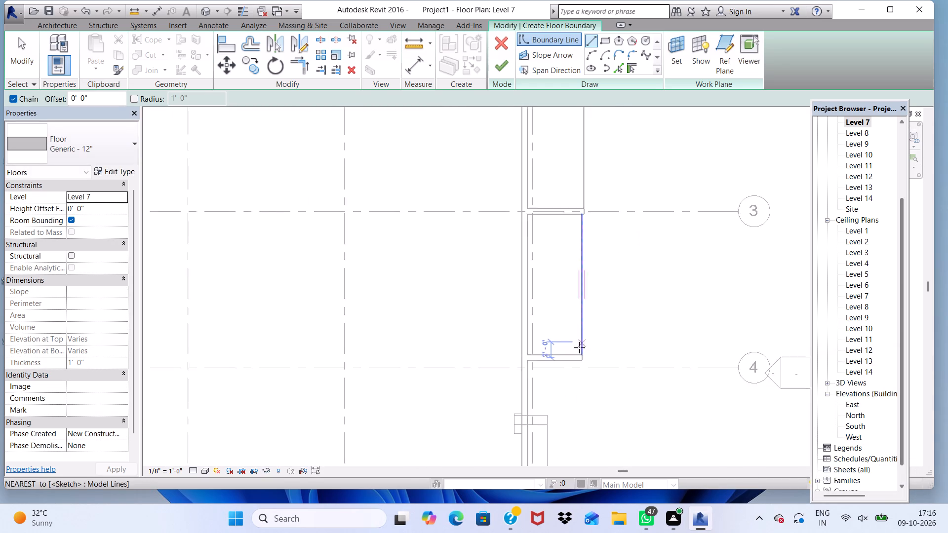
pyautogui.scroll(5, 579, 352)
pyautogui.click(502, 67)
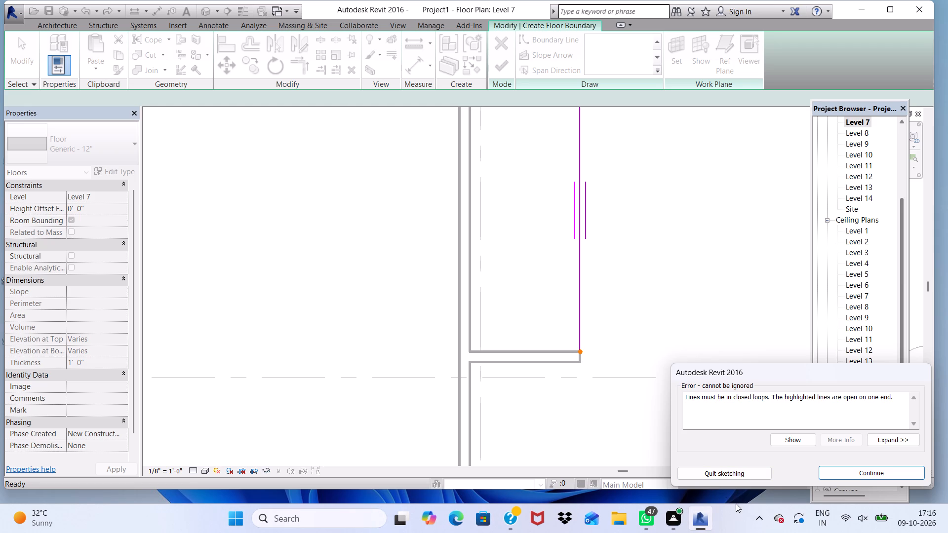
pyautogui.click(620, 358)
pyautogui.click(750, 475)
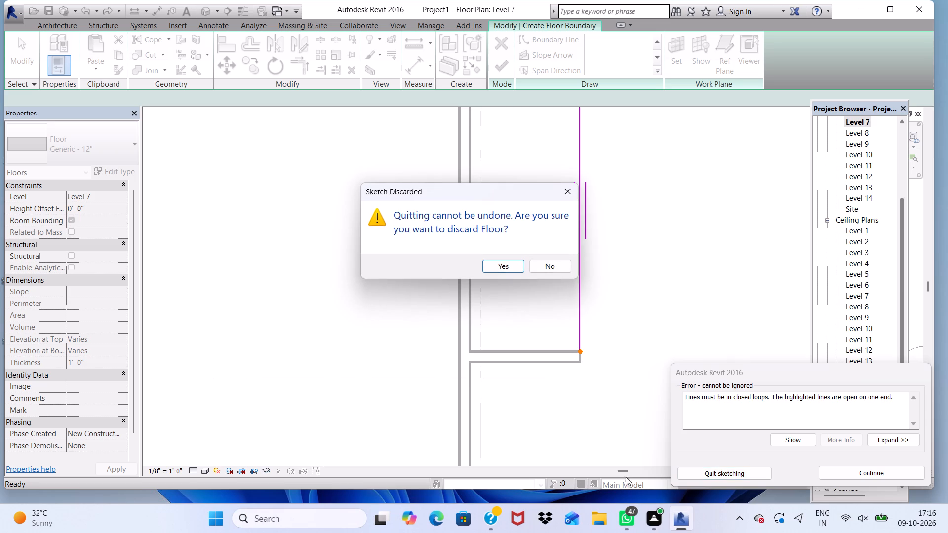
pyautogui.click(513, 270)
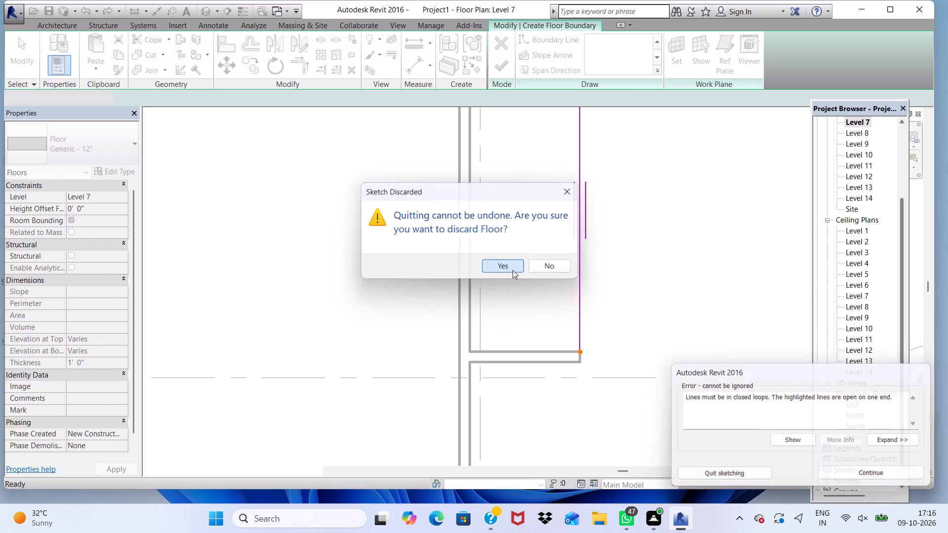
# Add a Level 7 Handrail - Rectangular front railing about 18' 0" along the balcony slab edge between the walls near grids 3 and 4.
pyautogui.scroll(-11, 512, 341)
pyautogui.scroll(5, 530, 271)
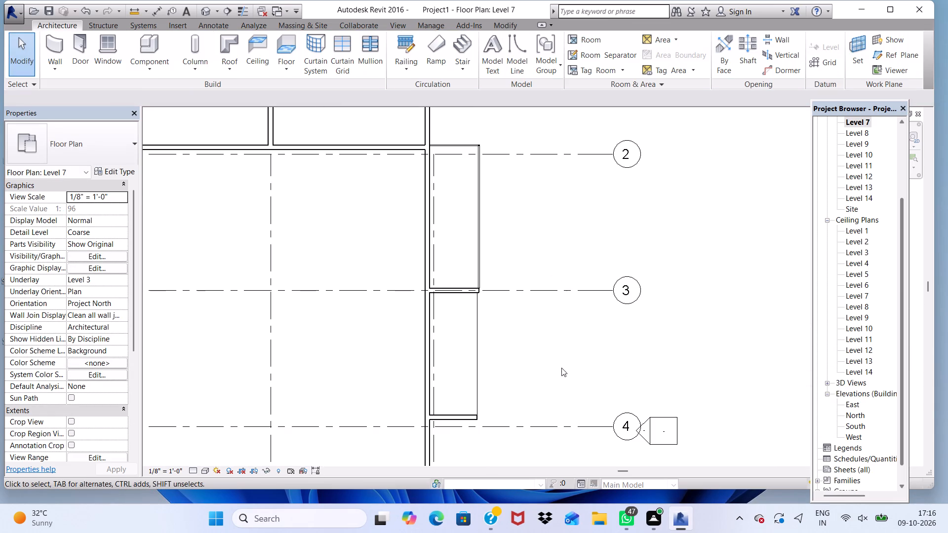
pyautogui.click(404, 53)
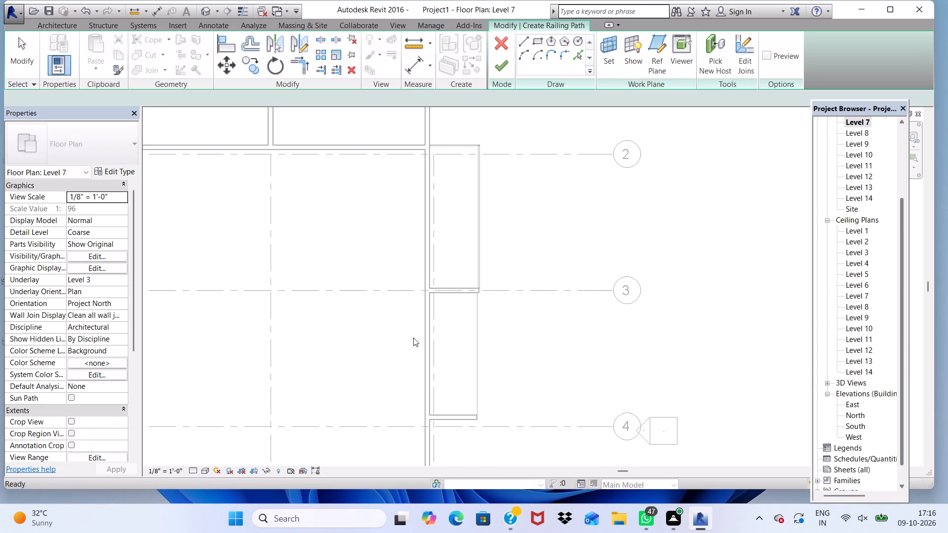
pyautogui.scroll(3, 453, 476)
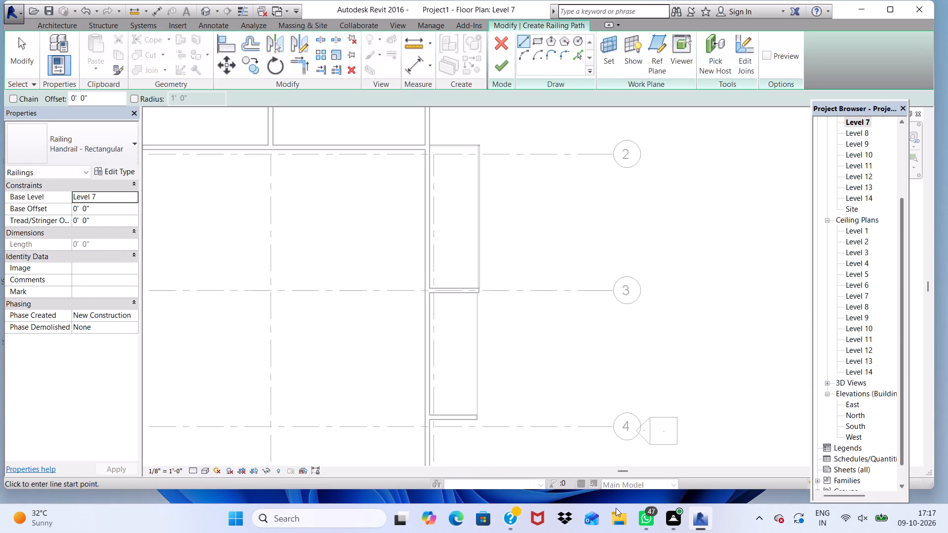
pyautogui.scroll(-1, 280, 393)
pyautogui.scroll(1, 443, 348)
pyautogui.scroll(10, 485, 323)
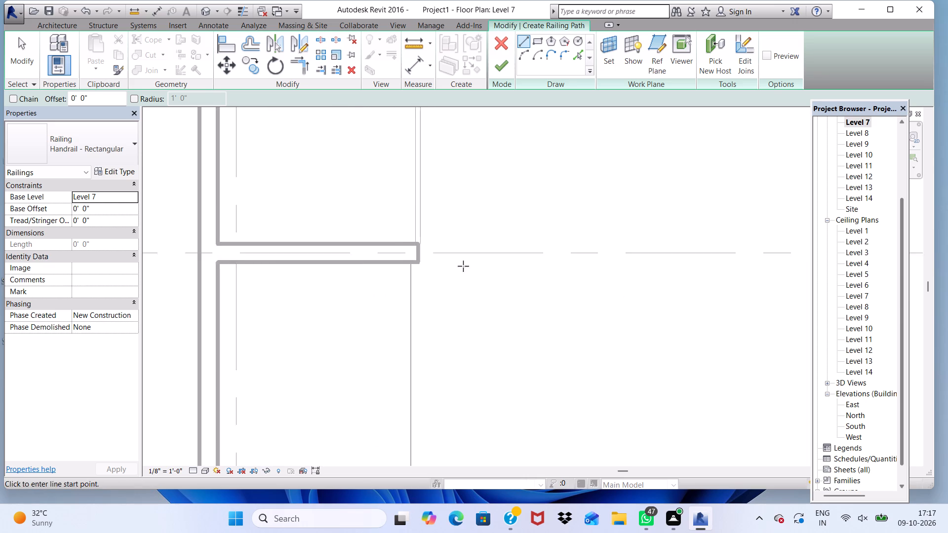
pyautogui.scroll(-7, 509, 207)
pyautogui.scroll(4, 474, 362)
pyautogui.scroll(4, 465, 173)
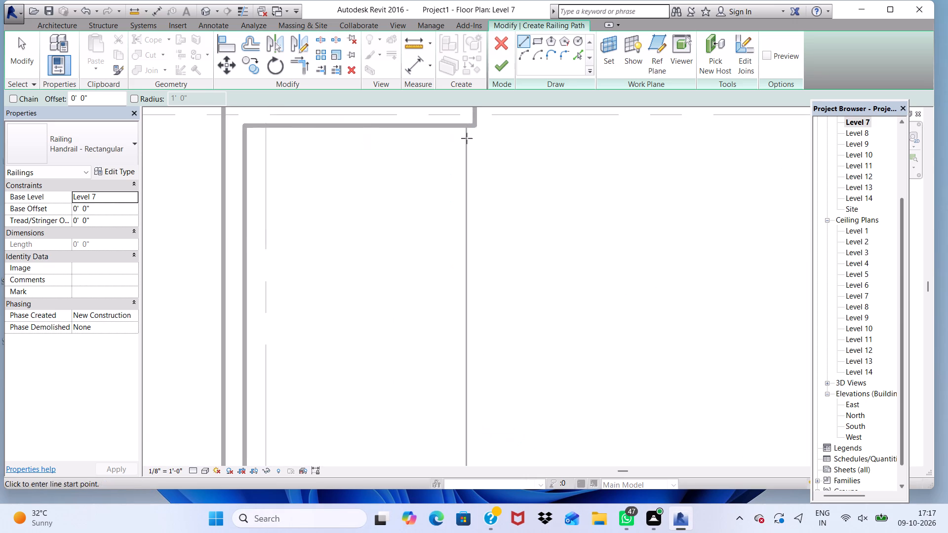
pyautogui.scroll(4, 478, 136)
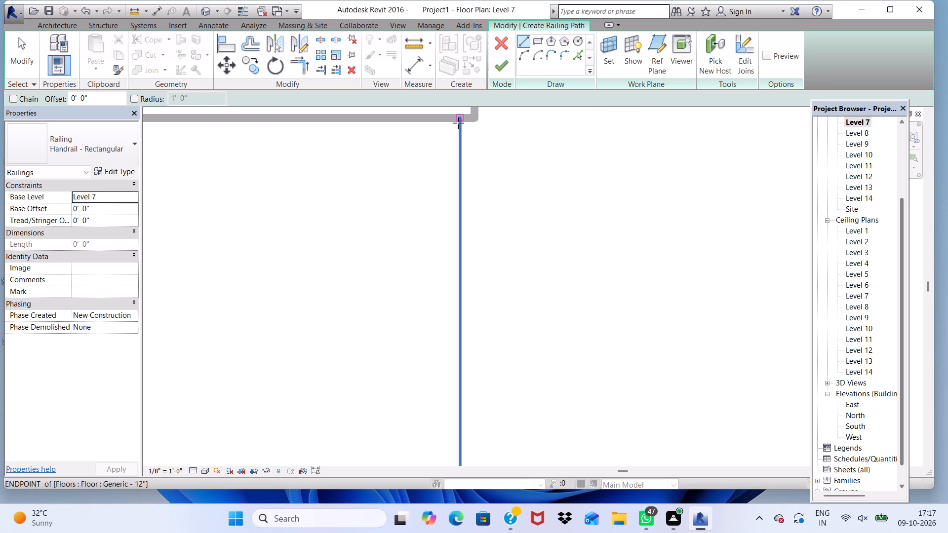
pyautogui.click(461, 121)
pyautogui.scroll(-18, 503, 189)
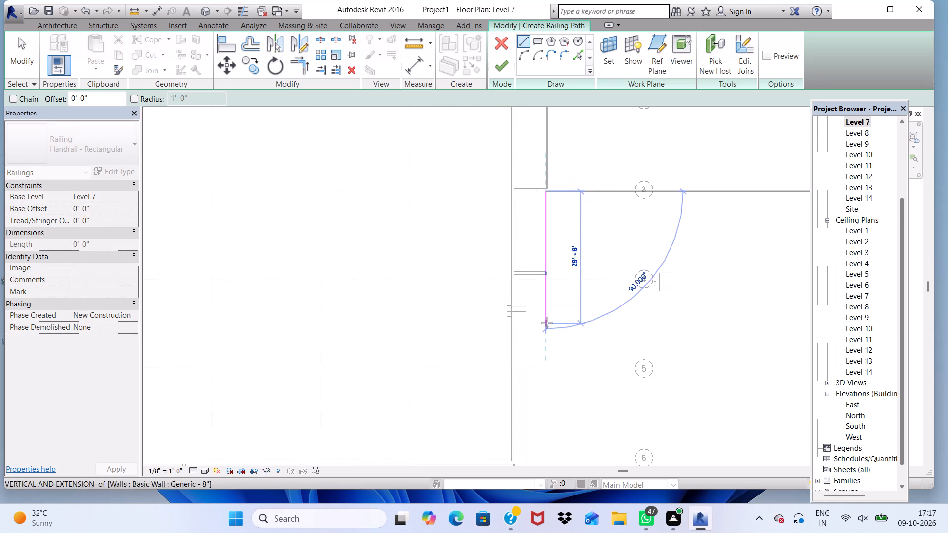
pyautogui.scroll(7, 547, 323)
pyautogui.scroll(5, 521, 228)
pyautogui.scroll(6, 531, 165)
pyautogui.scroll(5, 580, 175)
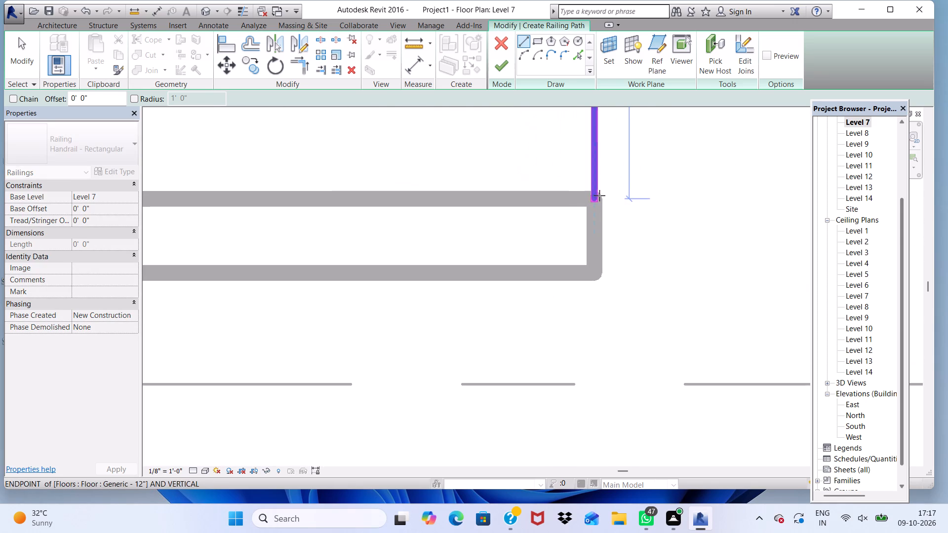
pyautogui.click(595, 195)
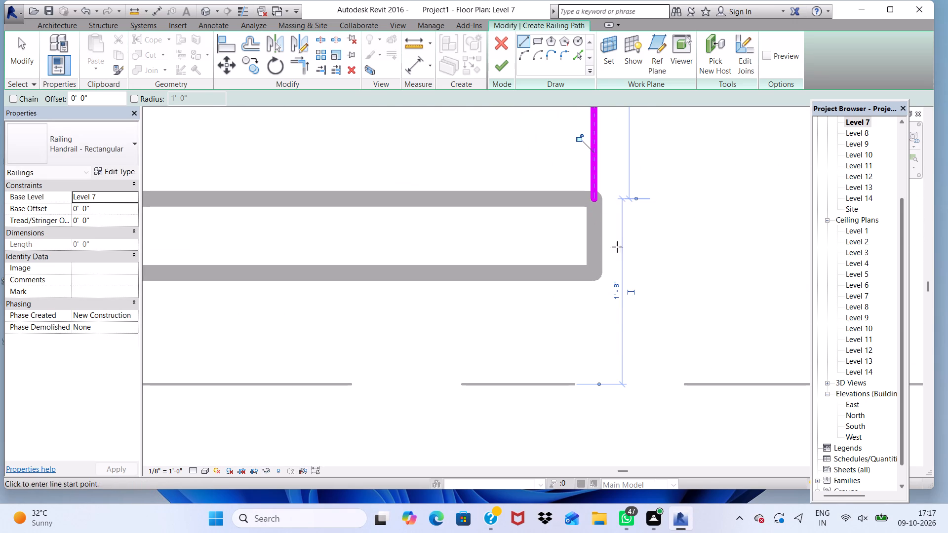
pyautogui.click(498, 60)
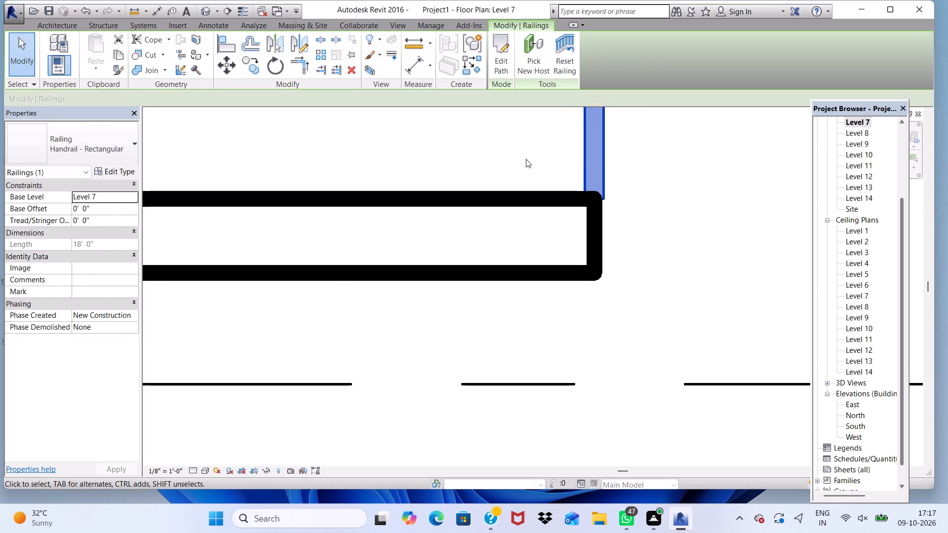
# Open the Level 9 floor plan at the unrailed balcony between grids 3 and 4.
pyautogui.scroll(-4, 550, 217)
pyautogui.scroll(-10, 581, 243)
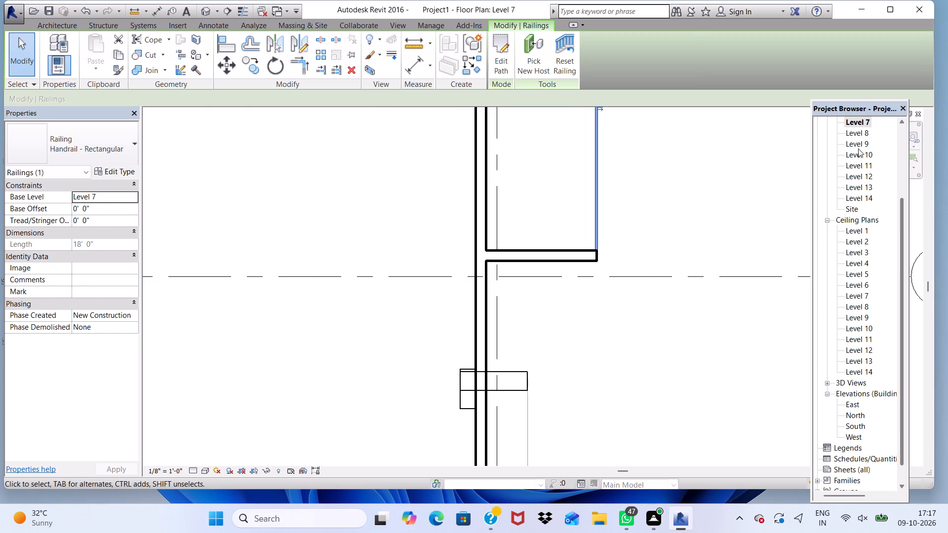
pyautogui.doubleClick(857, 144)
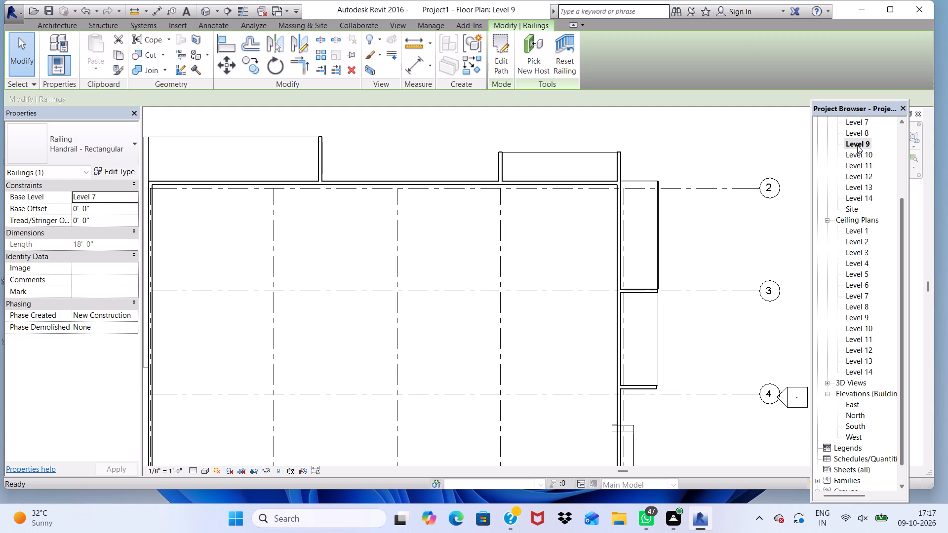
pyautogui.scroll(-6, 615, 171)
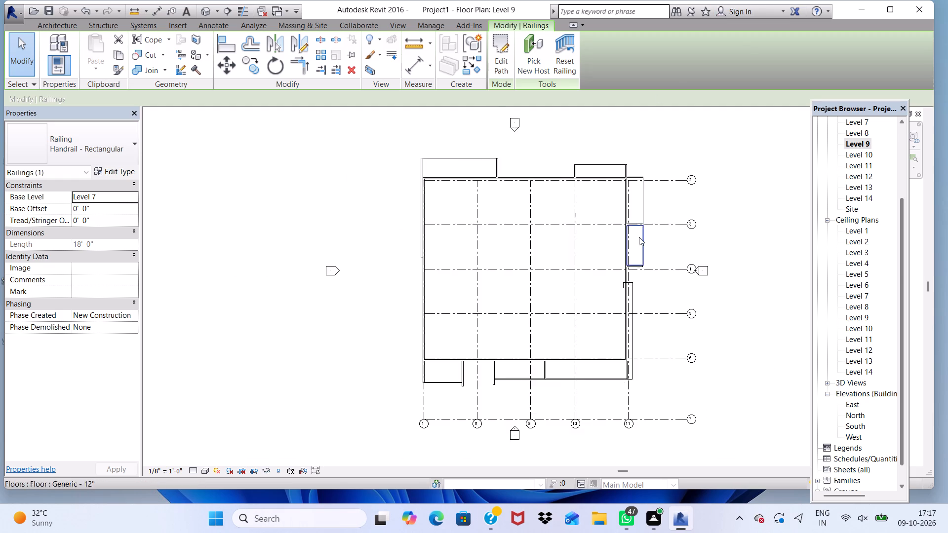
pyautogui.scroll(5, 632, 238)
pyautogui.scroll(5, 661, 161)
pyautogui.scroll(-6, 651, 159)
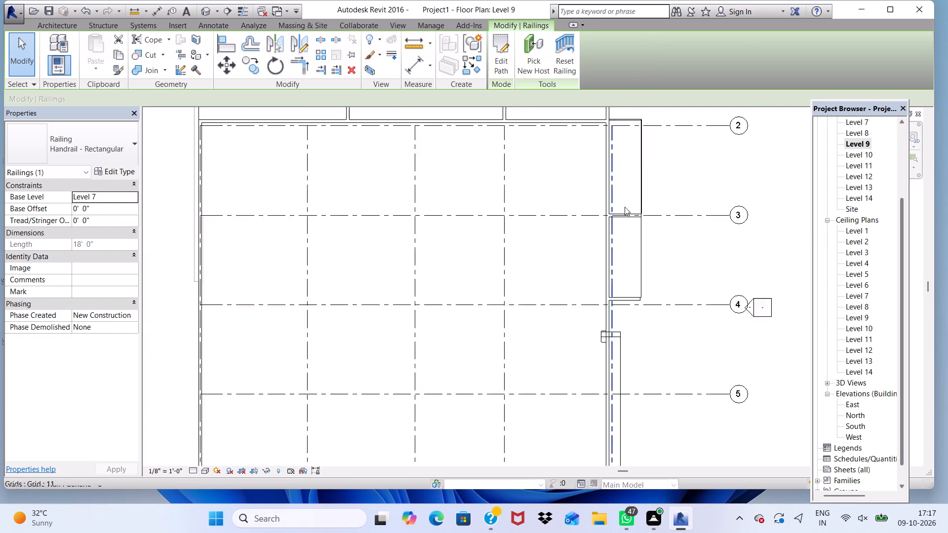
pyautogui.scroll(6, 640, 214)
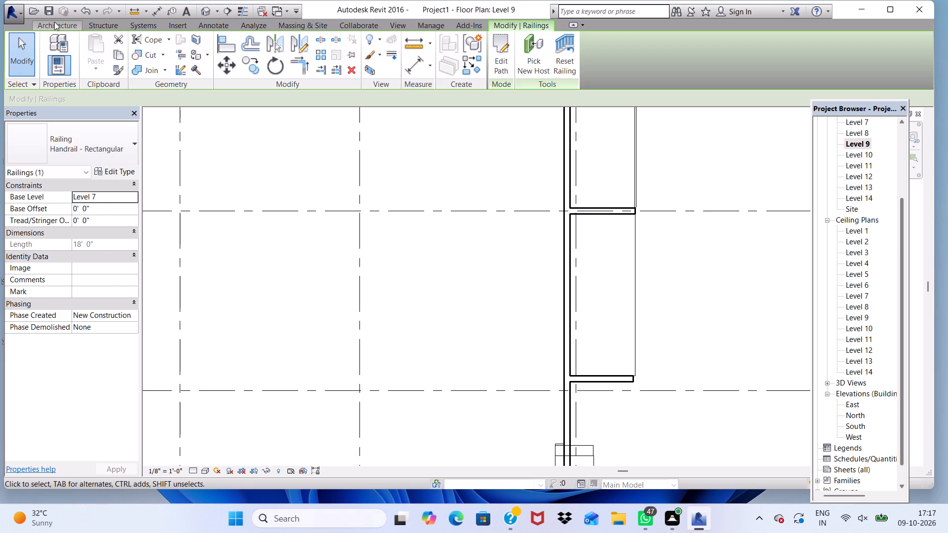
# Add a Level 9 Handrail - Rectangular front railing about 18' 0" along the balcony slab edge between the walls near grids 3 and 4.
pyautogui.click(54, 22)
pyautogui.click(411, 48)
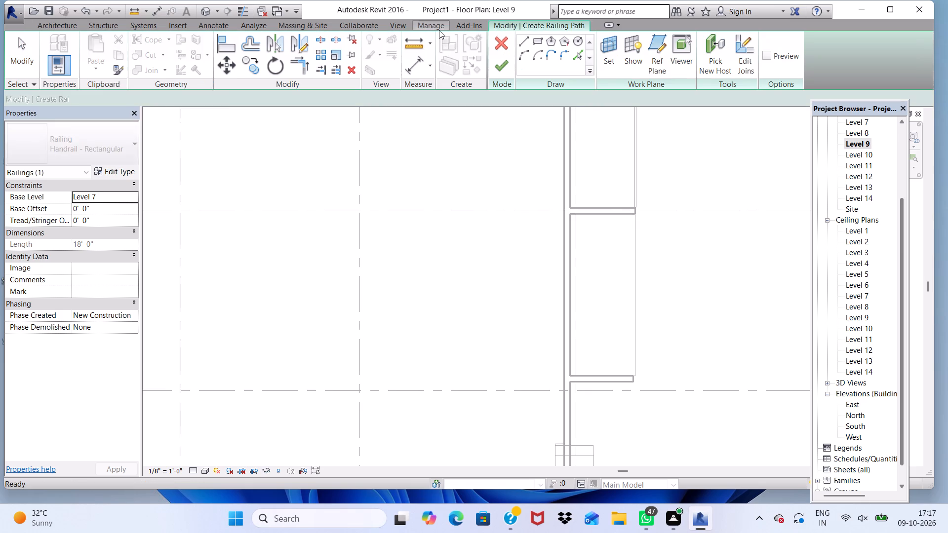
pyautogui.scroll(4, 586, 245)
pyautogui.scroll(5, 671, 228)
pyautogui.scroll(4, 674, 181)
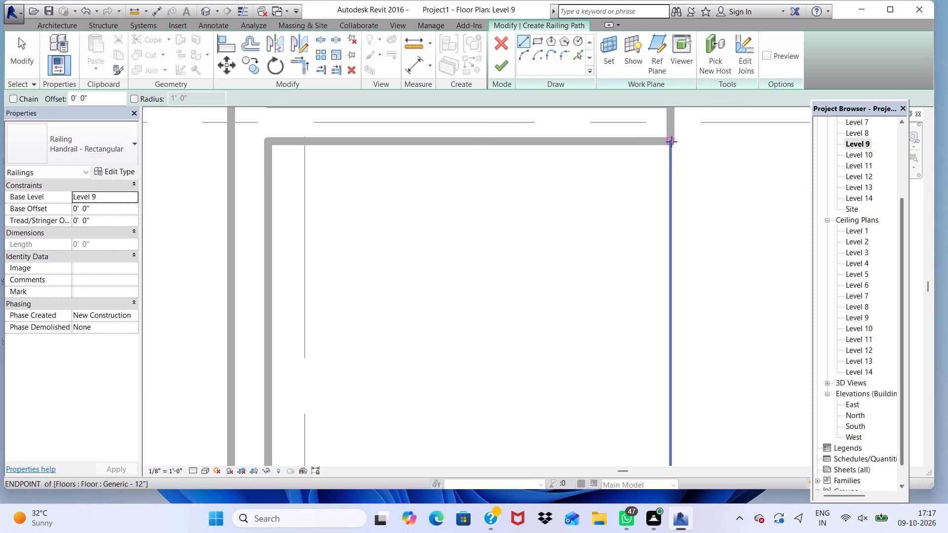
pyautogui.click(670, 141)
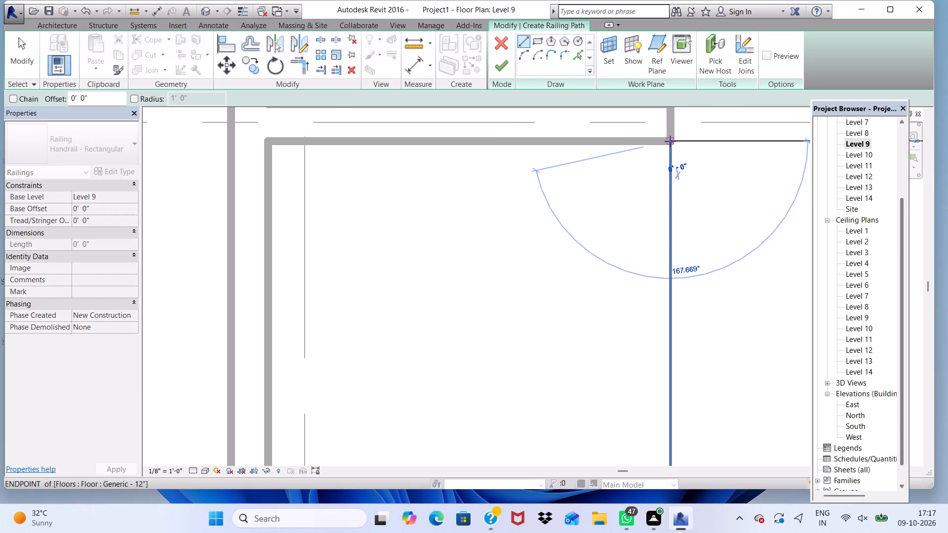
pyautogui.scroll(-12, 670, 141)
pyautogui.scroll(-1, 688, 249)
pyautogui.scroll(9, 676, 303)
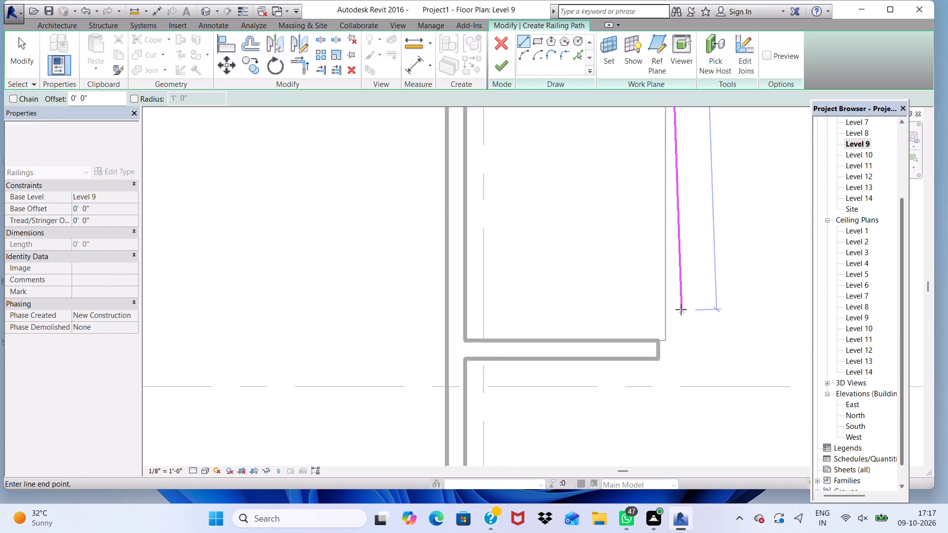
pyautogui.scroll(2, 681, 309)
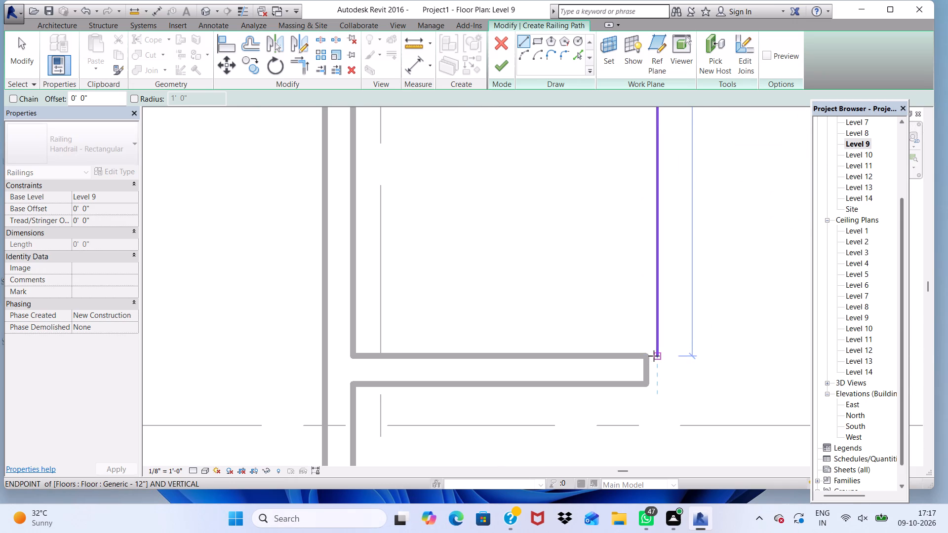
pyautogui.click(654, 356)
pyautogui.scroll(-3, 588, 358)
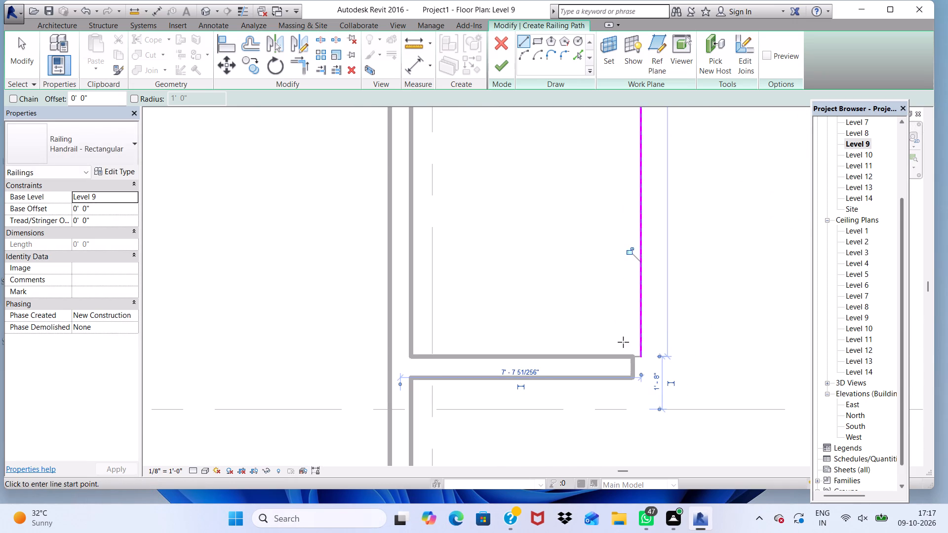
pyautogui.scroll(-6, 623, 342)
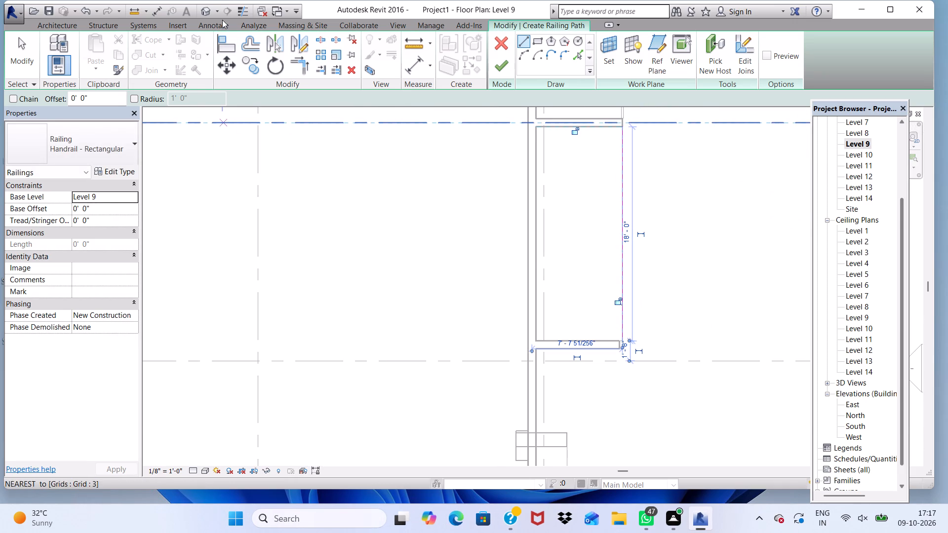
pyautogui.click(500, 60)
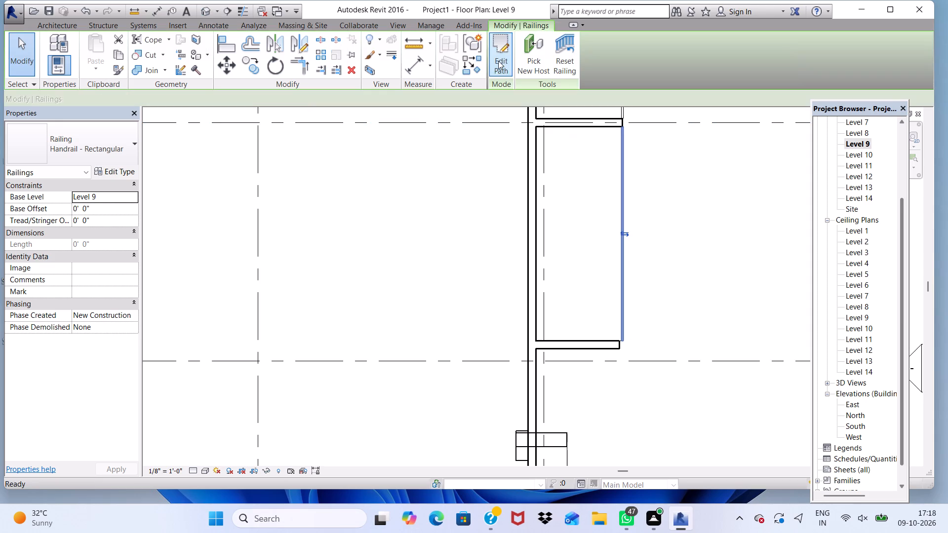
# Examine the grid 3 to 4 balcony railings level by level in the 3D view, briefly checking the Level 10 floor plan.
pyautogui.click(201, 7)
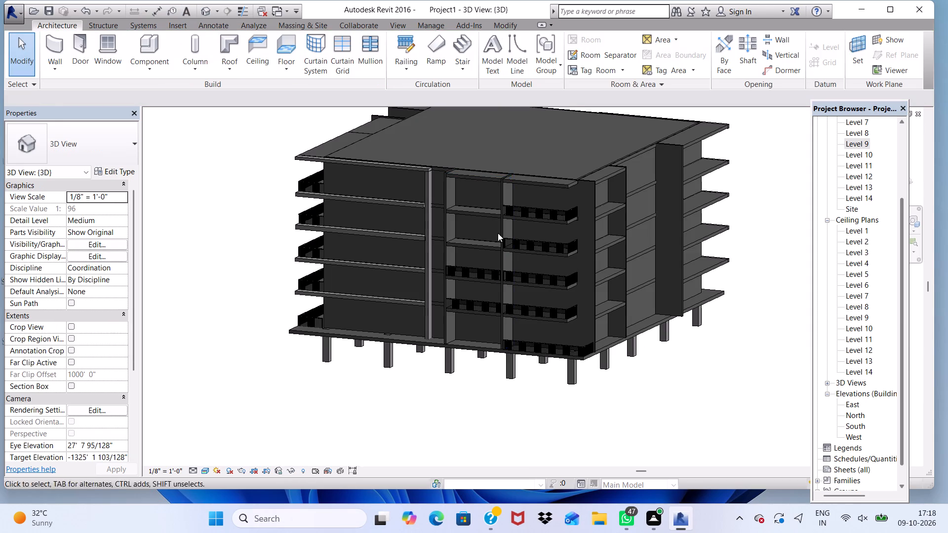
pyautogui.scroll(5, 525, 208)
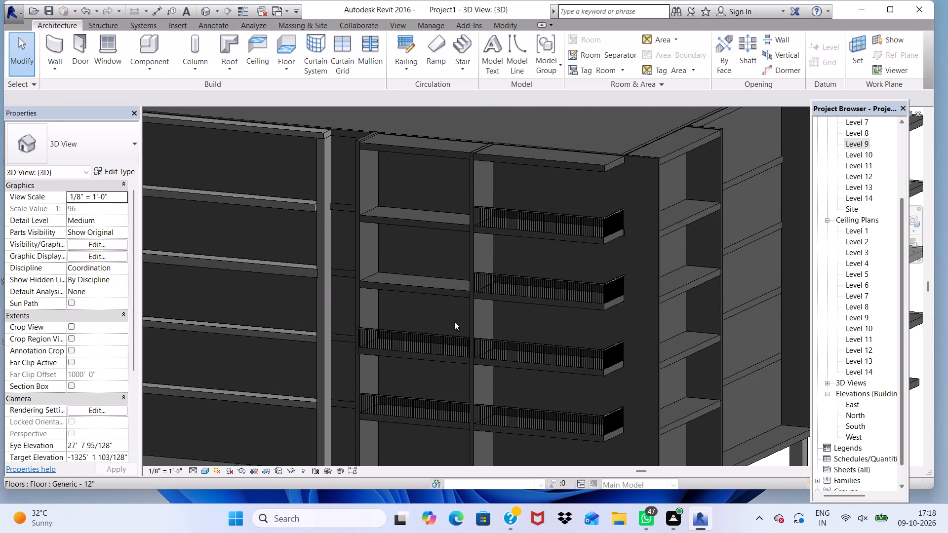
pyautogui.scroll(11, 426, 359)
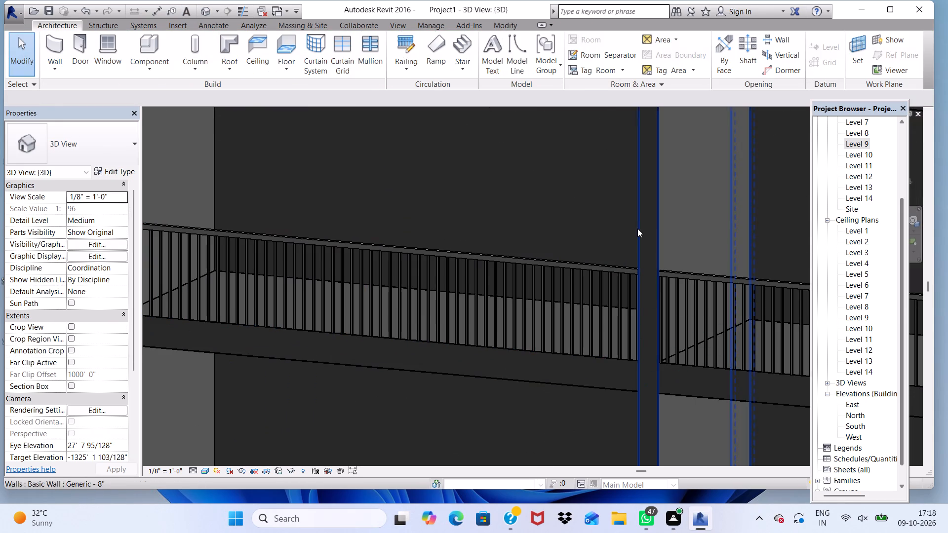
pyautogui.scroll(4, 604, 239)
pyautogui.scroll(-6, 628, 235)
pyautogui.scroll(-3, 696, 228)
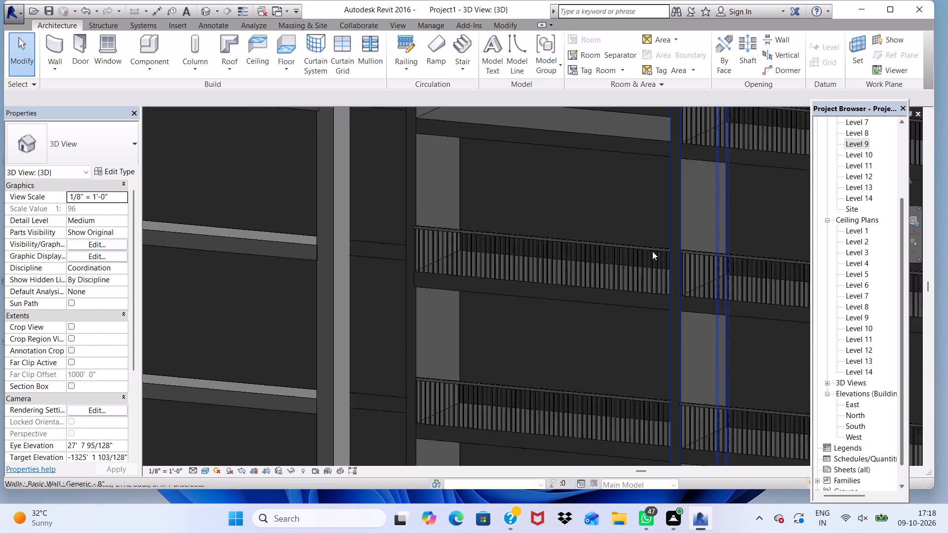
pyautogui.scroll(-1, 652, 251)
pyautogui.scroll(-4, 553, 263)
pyautogui.scroll(4, 553, 334)
pyautogui.scroll(-5, 558, 325)
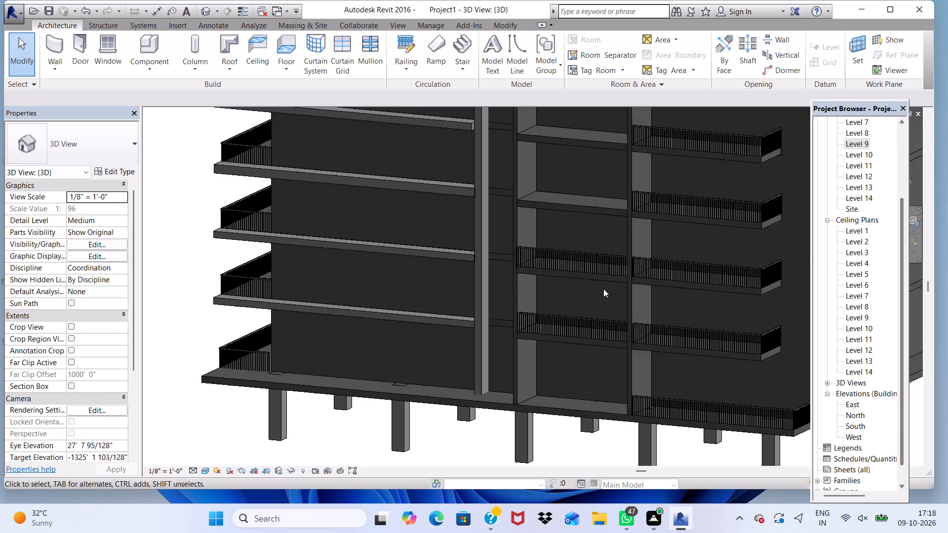
pyautogui.scroll(-1, 625, 329)
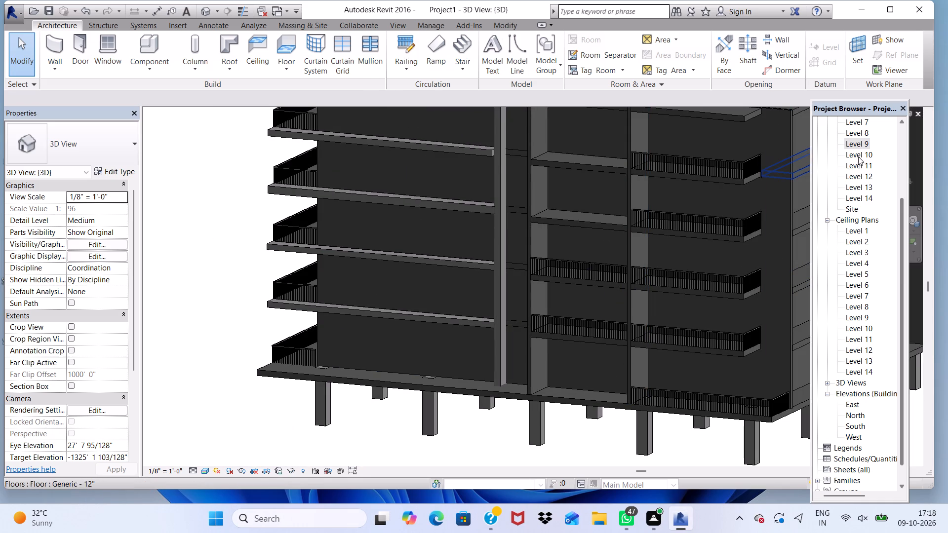
pyautogui.doubleClick(860, 154)
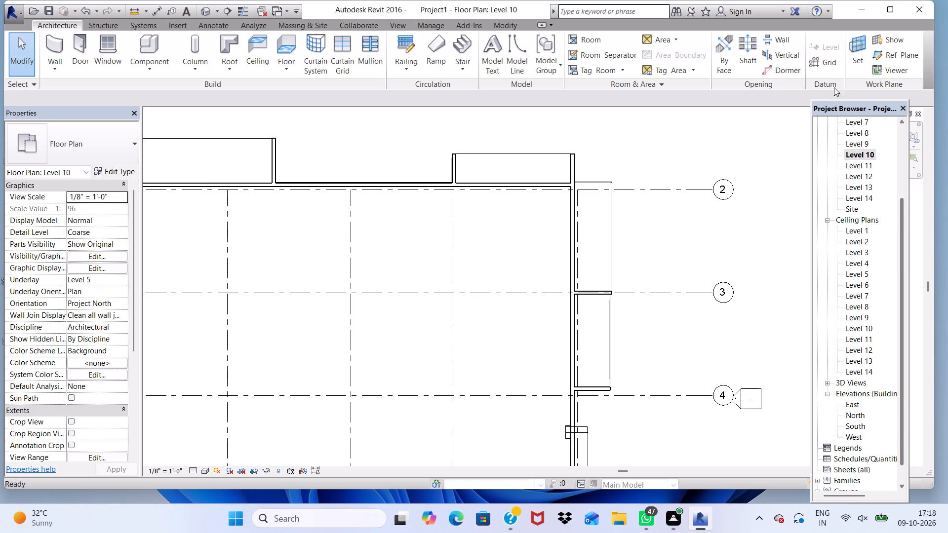
pyautogui.click(207, 8)
pyautogui.scroll(-3, 368, 134)
pyautogui.scroll(2, 341, 143)
pyautogui.scroll(-2, 408, 234)
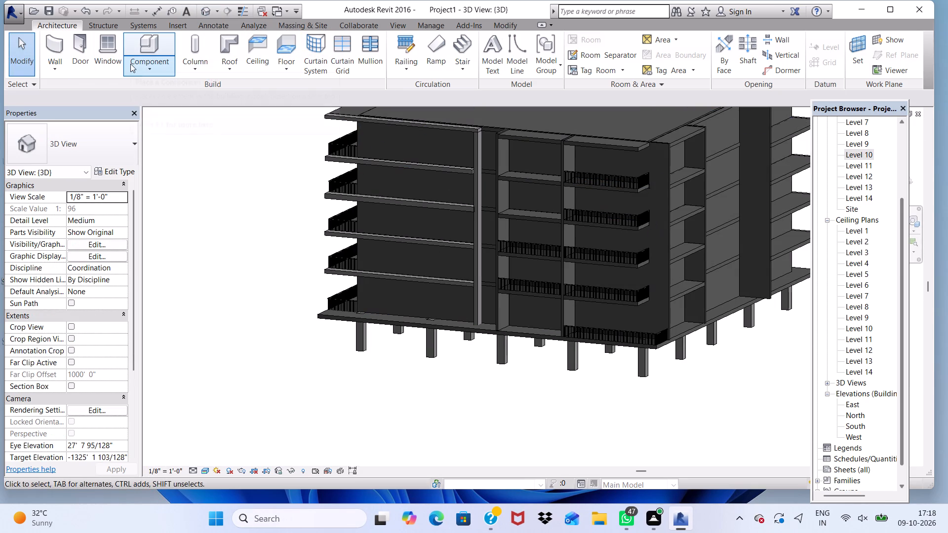
pyautogui.scroll(-1, 276, 243)
pyautogui.scroll(3, 446, 233)
pyautogui.scroll(3, 542, 203)
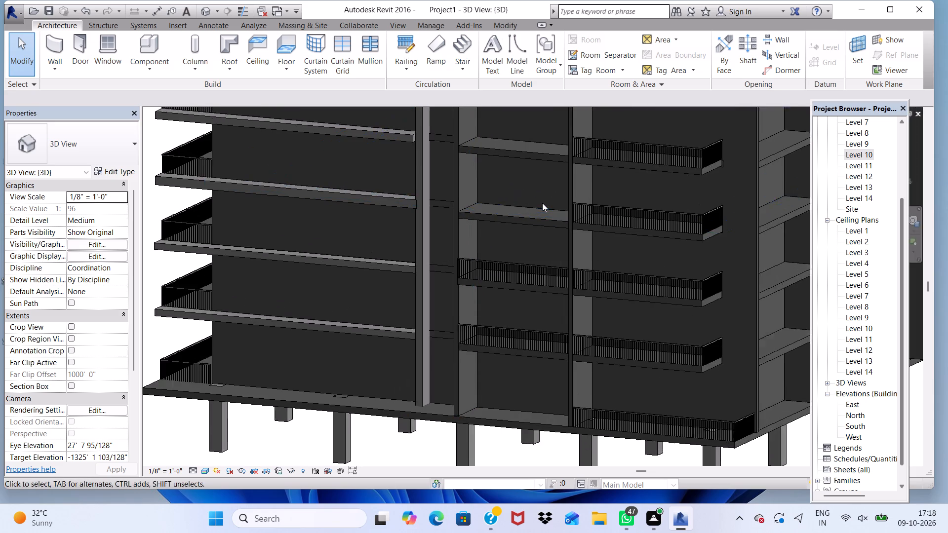
# On the Level 10 floor plan, add a Handrail - Rectangular front railing about 18' 0" along the balcony slab edge between grids 3 and 4.
pyautogui.doubleClick(863, 152)
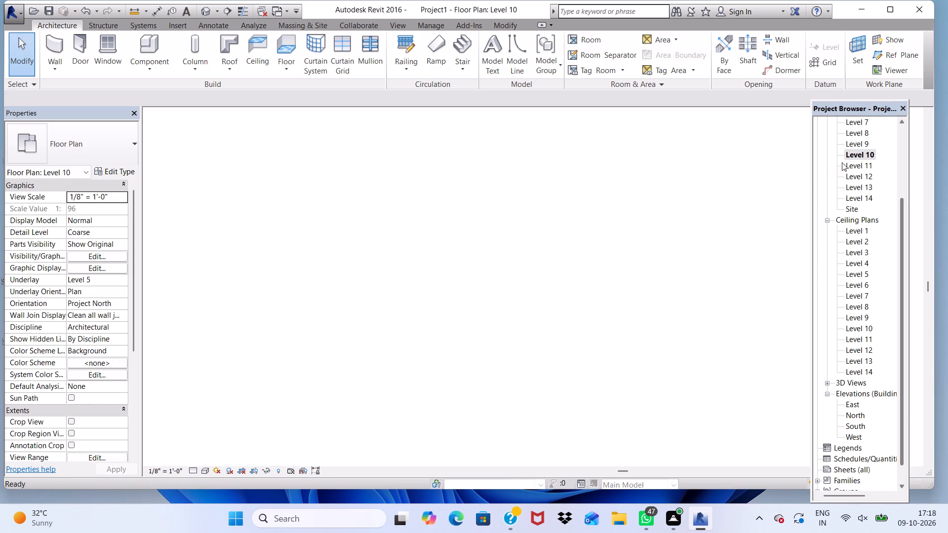
pyautogui.scroll(-9, 555, 237)
pyautogui.scroll(6, 571, 272)
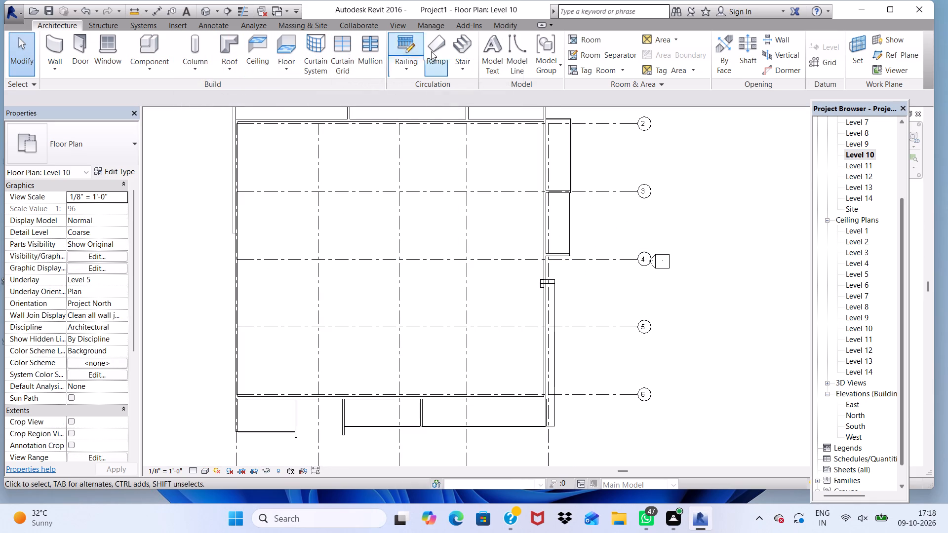
pyautogui.click(408, 43)
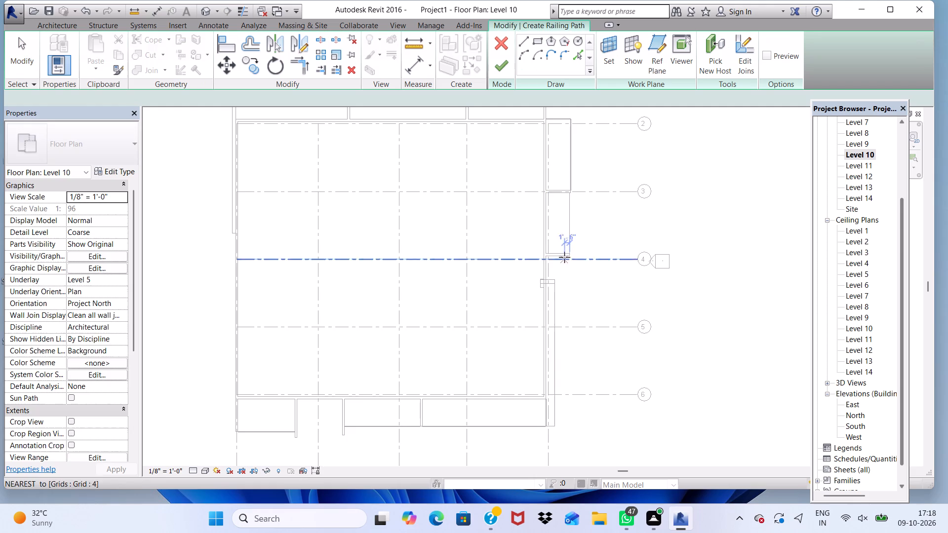
pyautogui.scroll(5, 576, 219)
pyautogui.scroll(10, 541, 168)
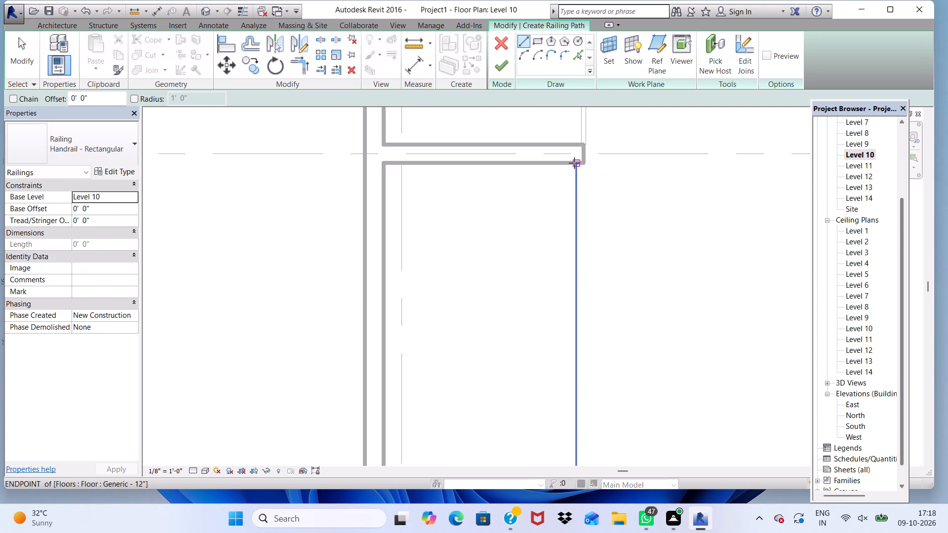
pyautogui.click(575, 164)
pyautogui.scroll(-8, 577, 175)
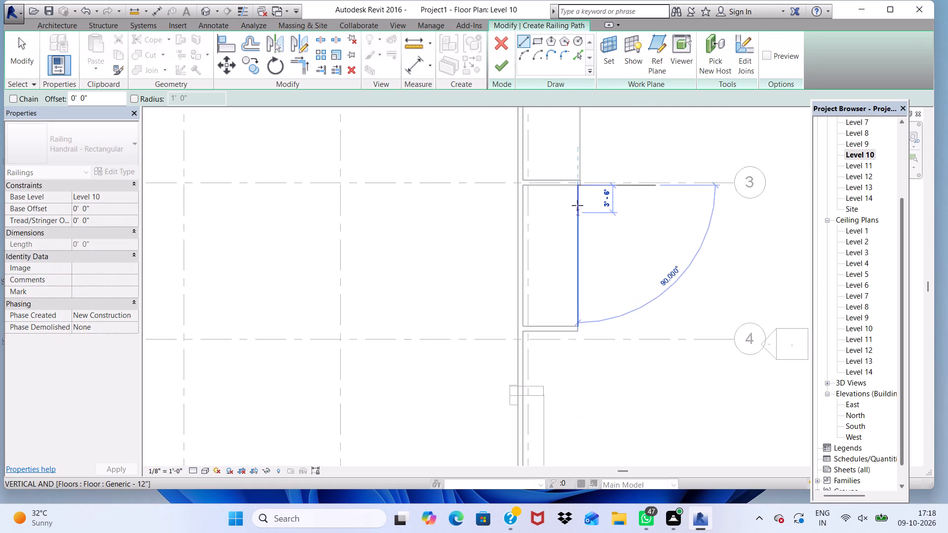
pyautogui.scroll(-4, 577, 205)
pyautogui.scroll(19, 587, 307)
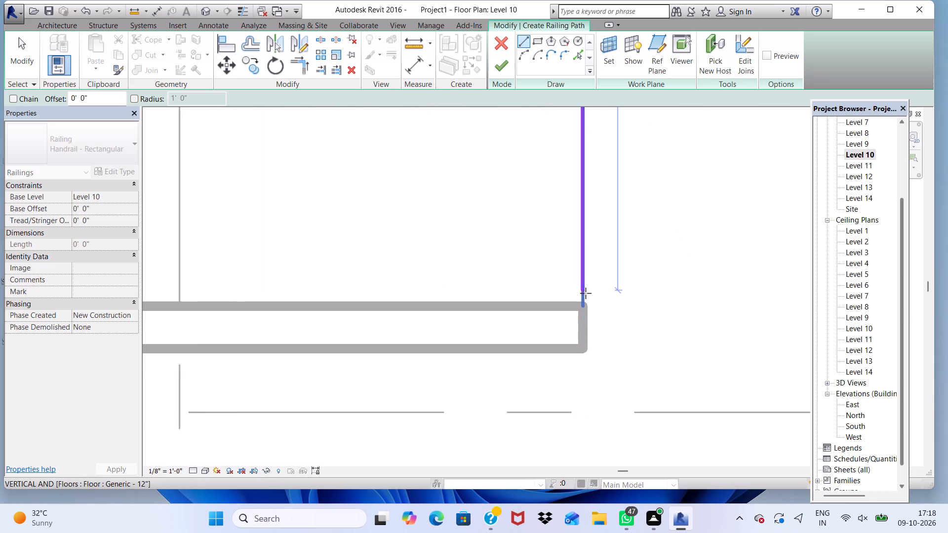
pyautogui.scroll(-1, 576, 305)
pyautogui.click(582, 306)
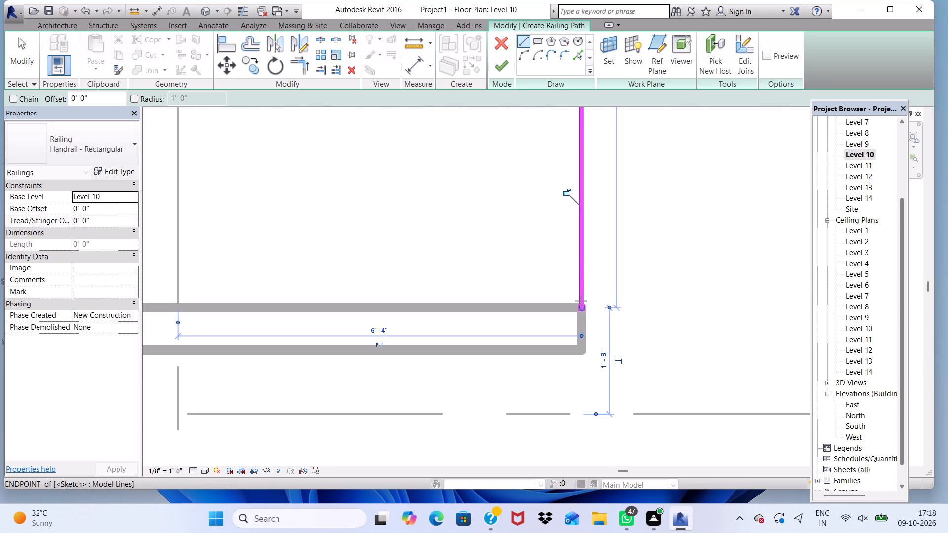
pyautogui.scroll(-8, 582, 240)
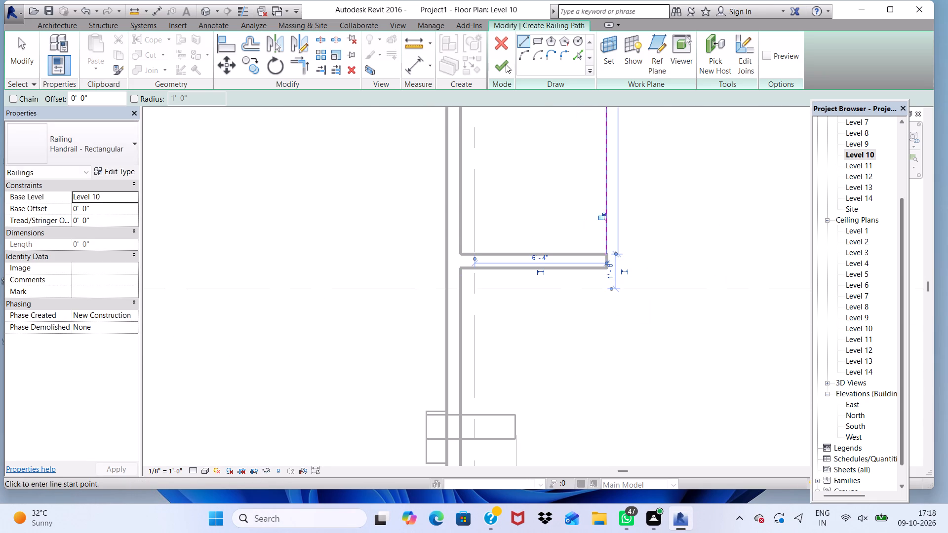
pyautogui.click(506, 64)
# Open the Level 11 floor plan at the unrailed balcony between grids 3 and 4.
pyautogui.scroll(-20, 487, 72)
pyautogui.scroll(-4, 487, 72)
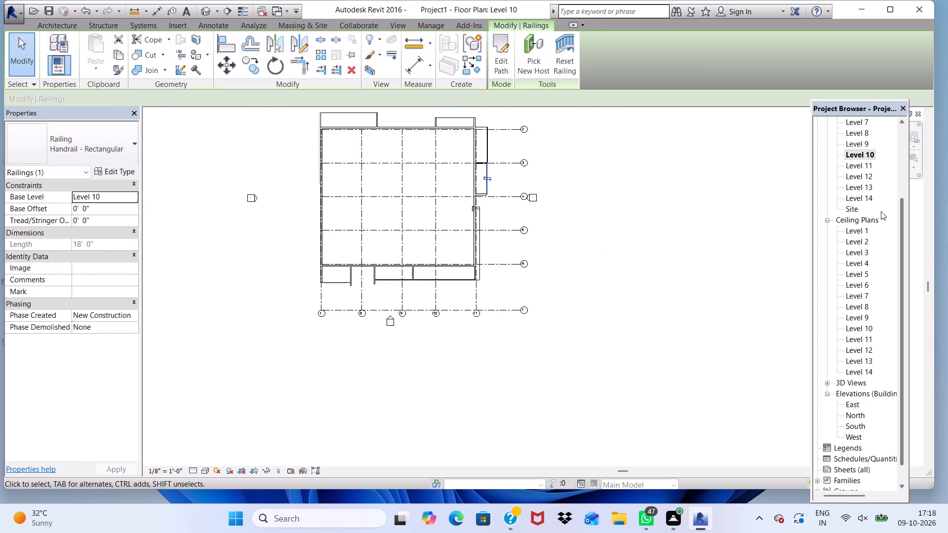
pyautogui.scroll(3, 895, 192)
pyautogui.doubleClick(855, 196)
pyautogui.scroll(-4, 739, 197)
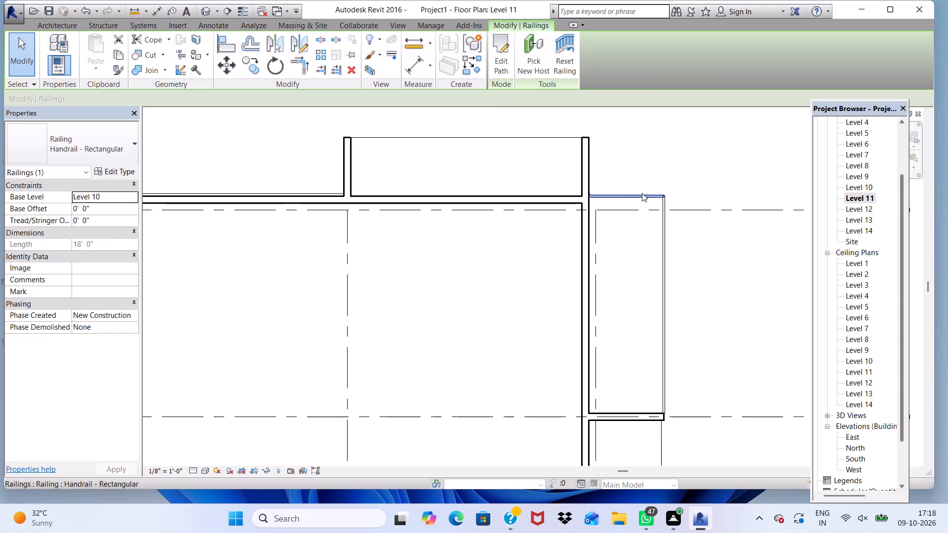
pyautogui.scroll(-5, 642, 193)
pyautogui.scroll(6, 616, 169)
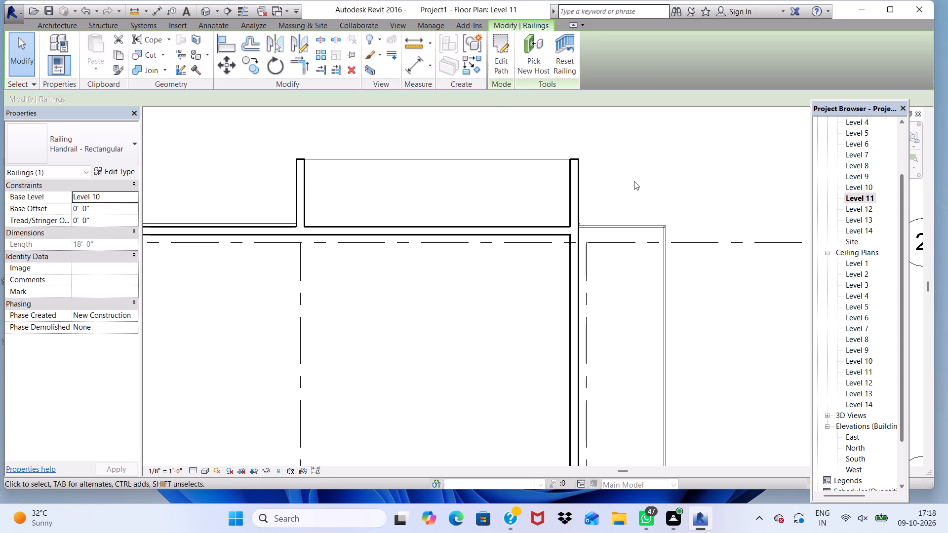
pyautogui.scroll(-5, 252, 151)
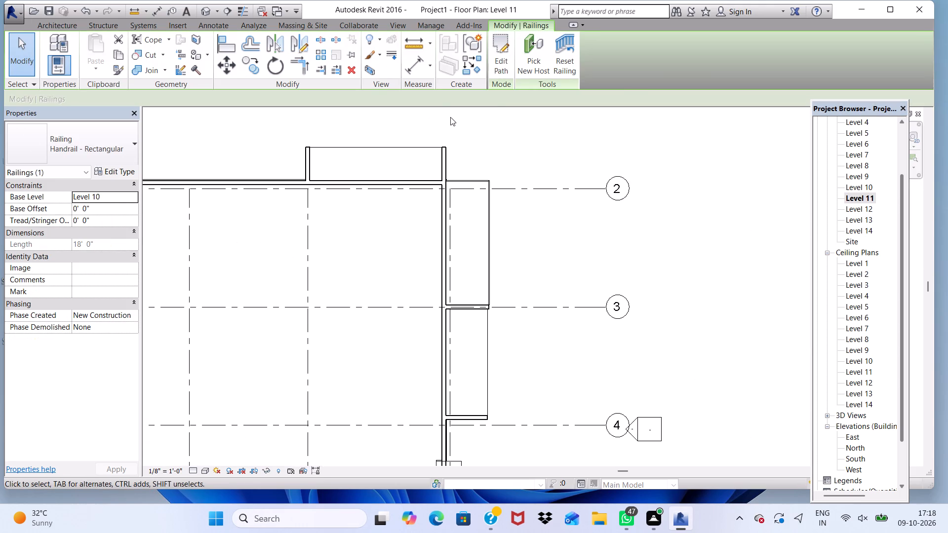
# On the Level 11 floor plan, add a Handrail - Rectangular front railing about 18' 0" along the balcony slab edge between grids 3 and 4.
pyautogui.click(65, 24)
pyautogui.click(403, 50)
pyautogui.scroll(-5, 403, 50)
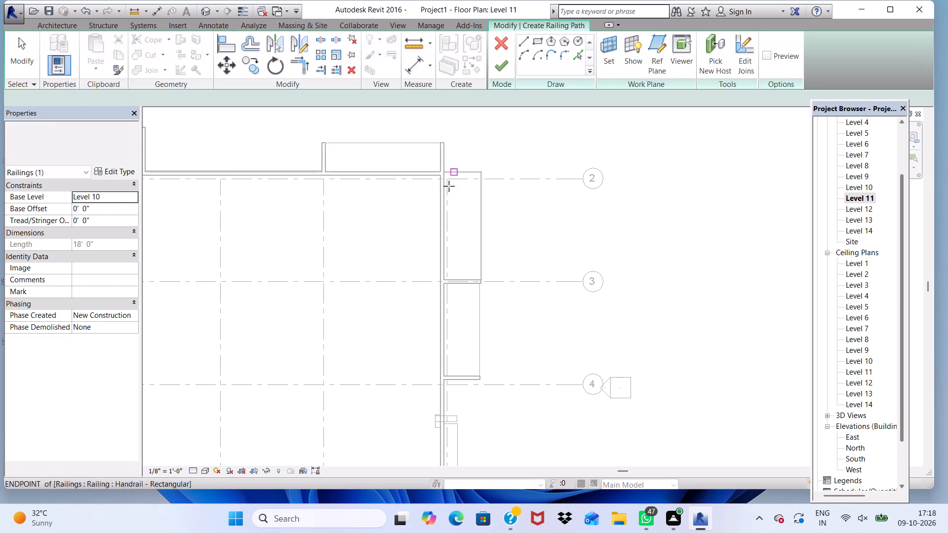
pyautogui.scroll(-6, 522, 393)
pyautogui.scroll(4, 435, 456)
pyautogui.scroll(-10, 436, 453)
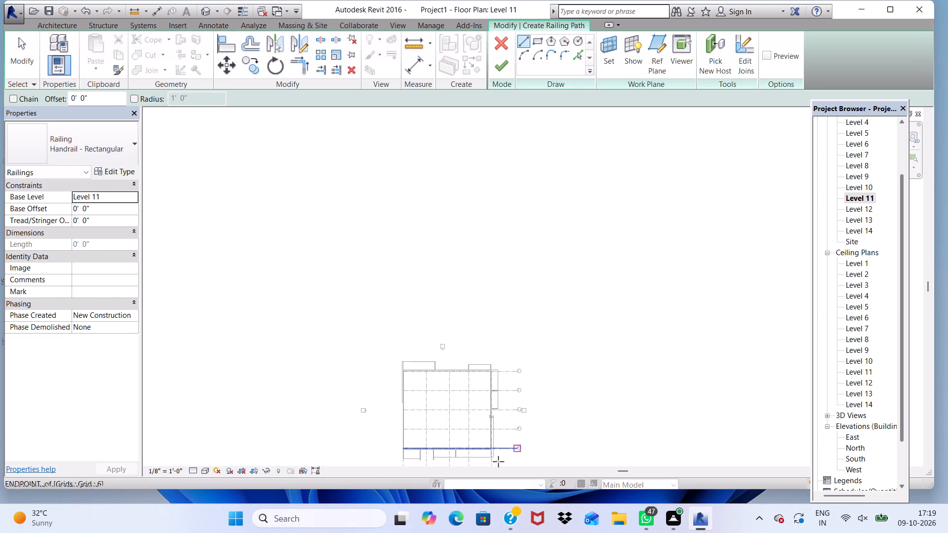
pyautogui.scroll(5, 480, 489)
pyautogui.scroll(18, 499, 382)
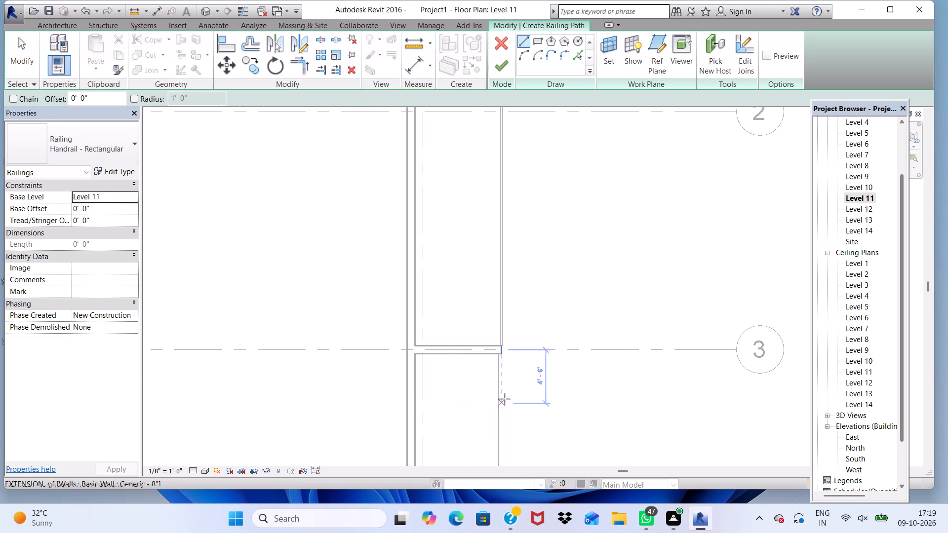
pyautogui.scroll(12, 484, 363)
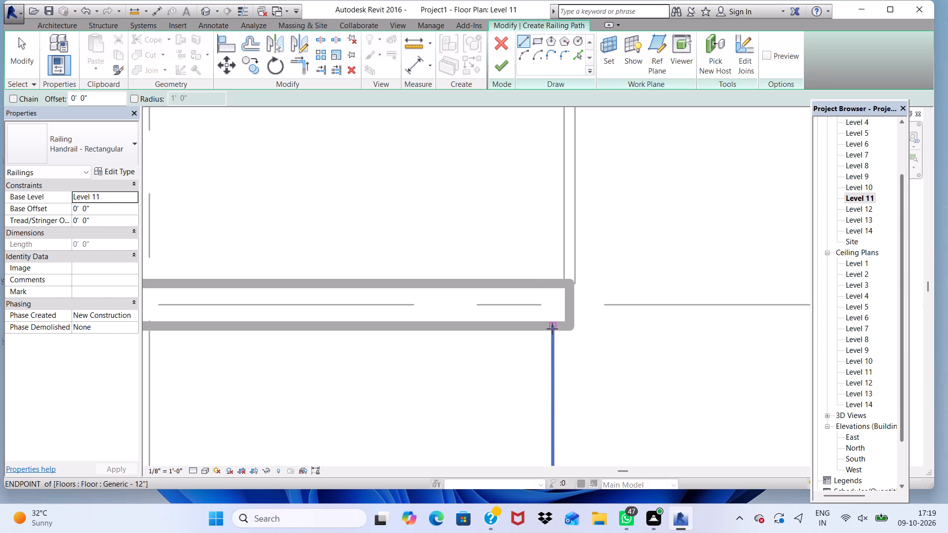
pyautogui.click(552, 329)
pyautogui.scroll(-13, 550, 297)
pyautogui.scroll(3, 581, 370)
pyautogui.scroll(-10, 577, 345)
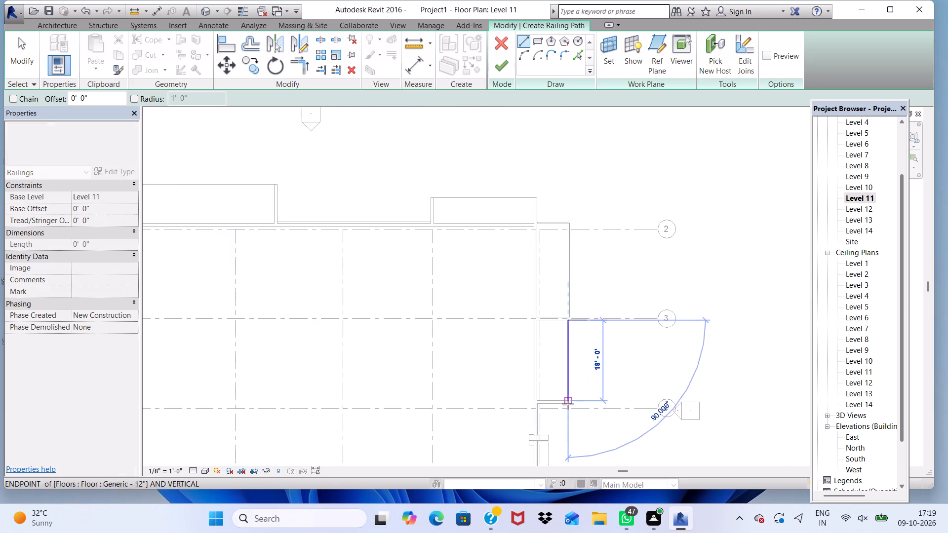
pyautogui.scroll(20, 568, 405)
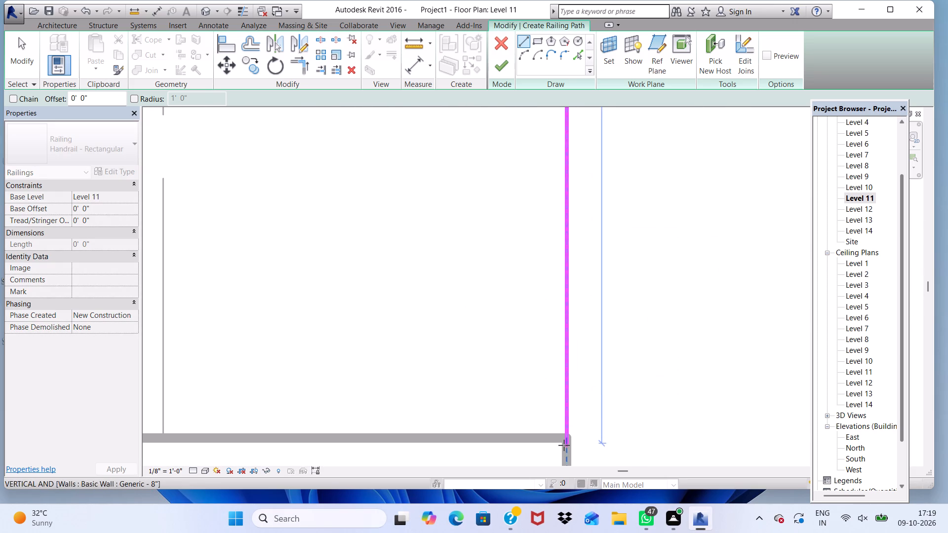
pyautogui.click(564, 438)
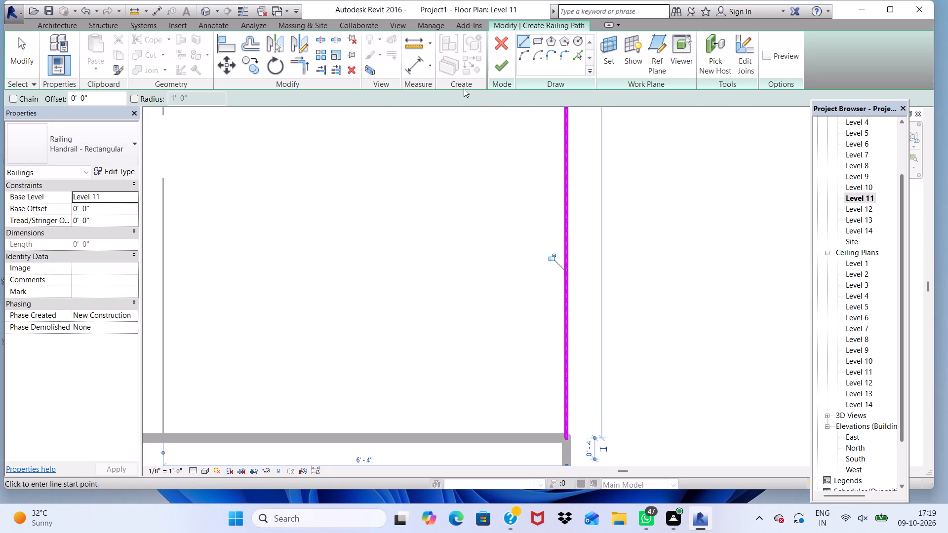
pyautogui.click(500, 67)
pyautogui.scroll(-12, 523, 161)
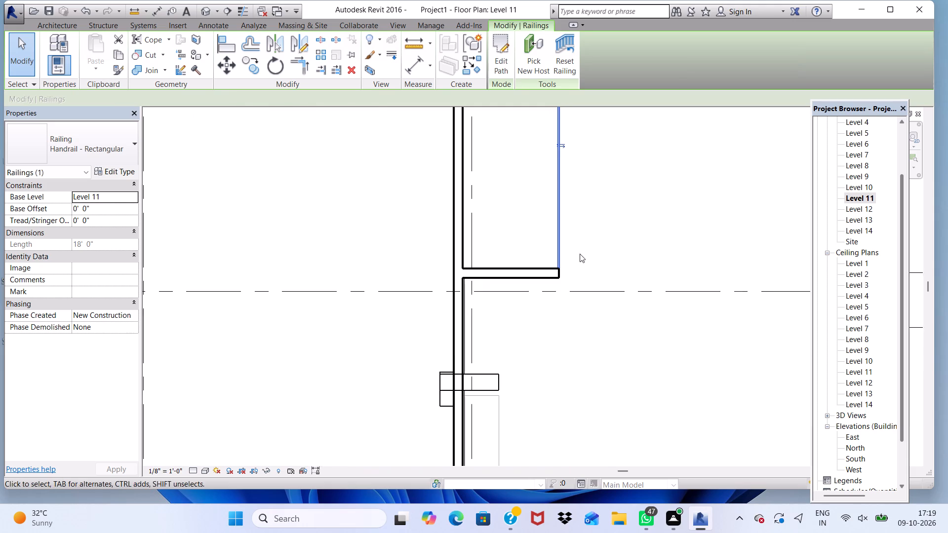
pyautogui.scroll(-11, 580, 254)
pyautogui.scroll(4, 589, 153)
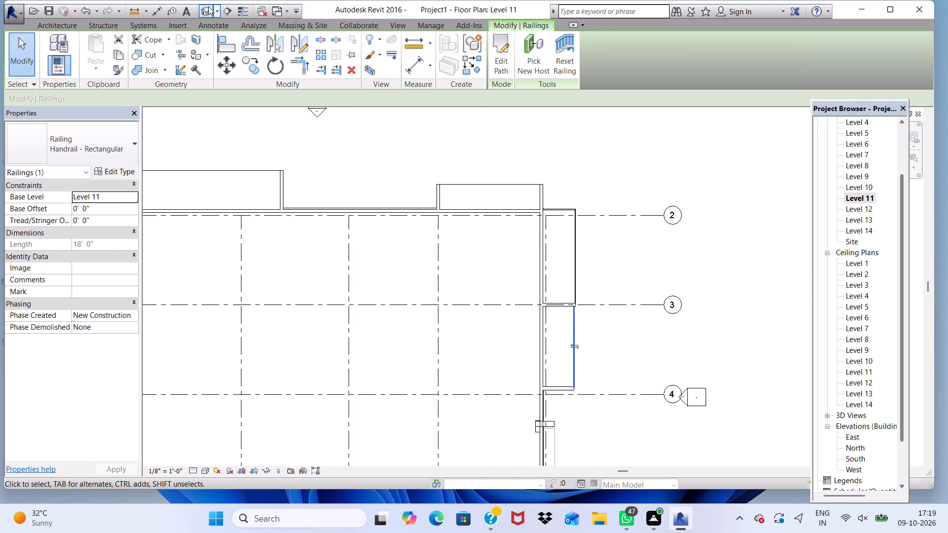
# Examine the grid 3 to 4 balconies in the 3D view for any level still lacking a front railing.
pyautogui.click(205, 10)
pyautogui.scroll(-6, 430, 219)
pyautogui.scroll(2, 542, 227)
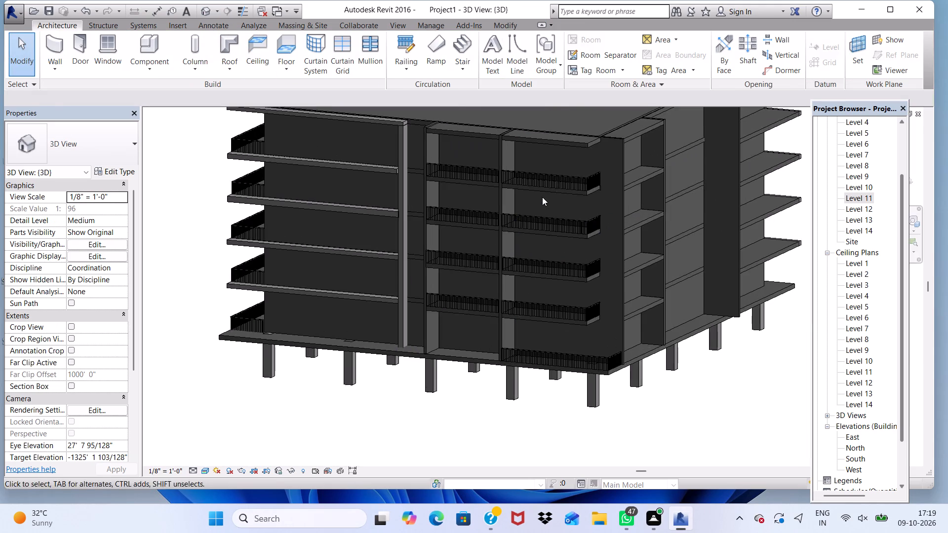
pyautogui.scroll(5, 574, 168)
pyautogui.scroll(-6, 576, 173)
pyautogui.scroll(6, 587, 340)
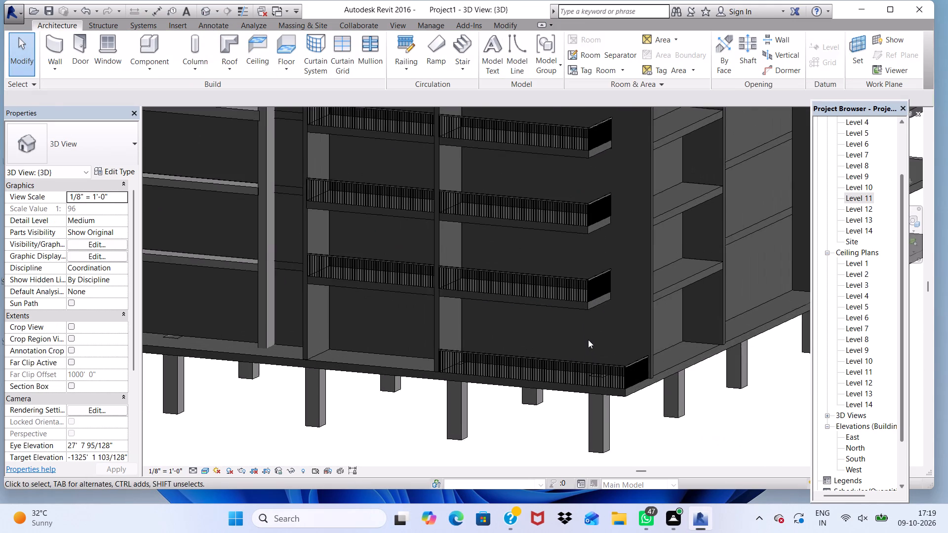
pyautogui.scroll(4, 829, 176)
# Open the Level 2 floor plan at the unrailed balcony between grids 3 and 4.
pyautogui.scroll(4, 829, 176)
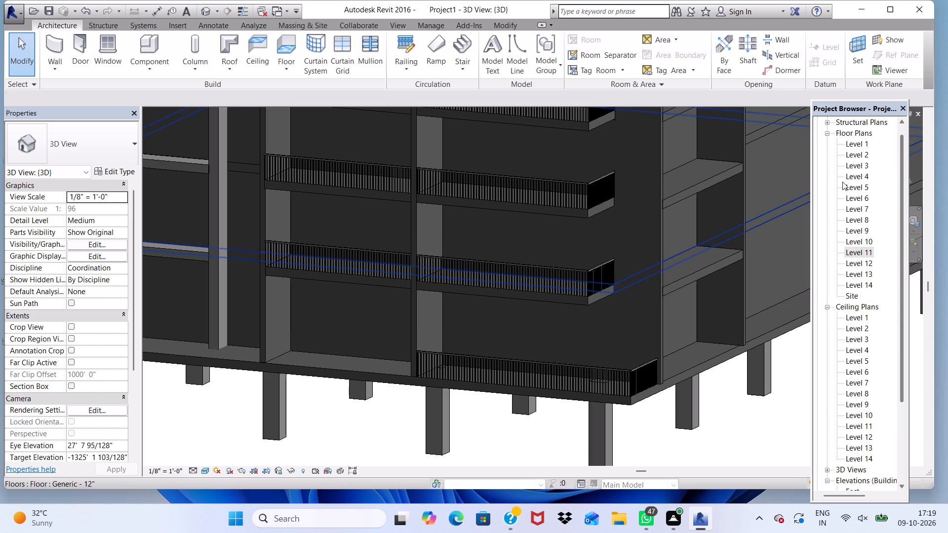
pyautogui.scroll(2, 0, 24)
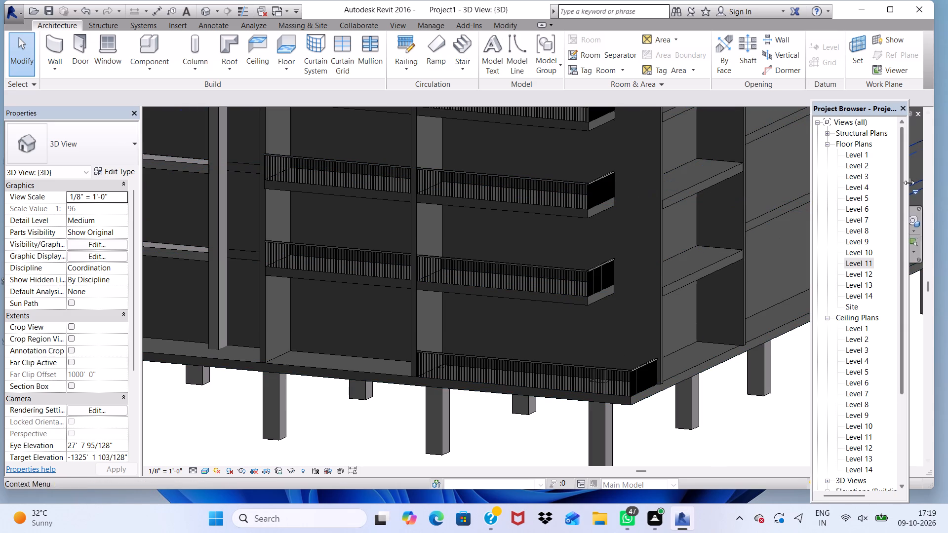
pyautogui.doubleClick(855, 167)
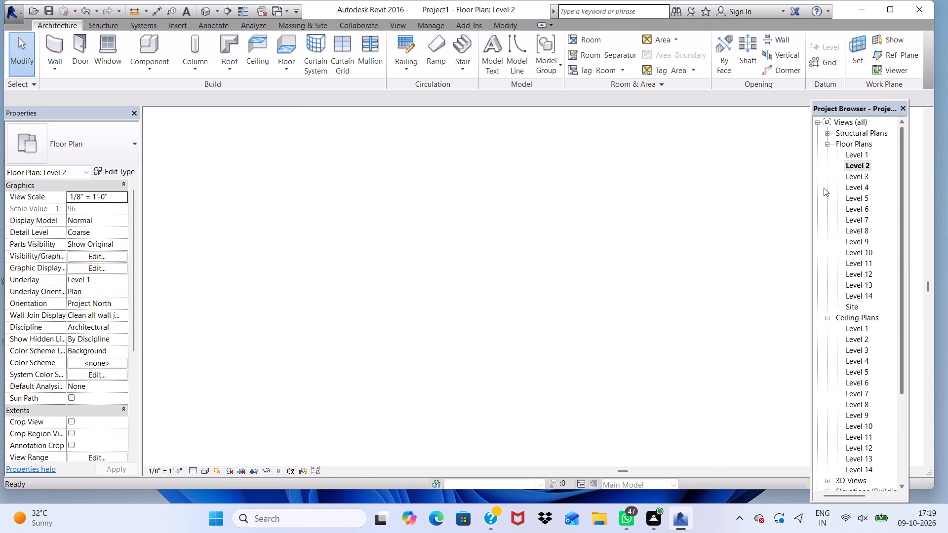
pyautogui.scroll(-20, 755, 226)
pyautogui.scroll(-8, 755, 226)
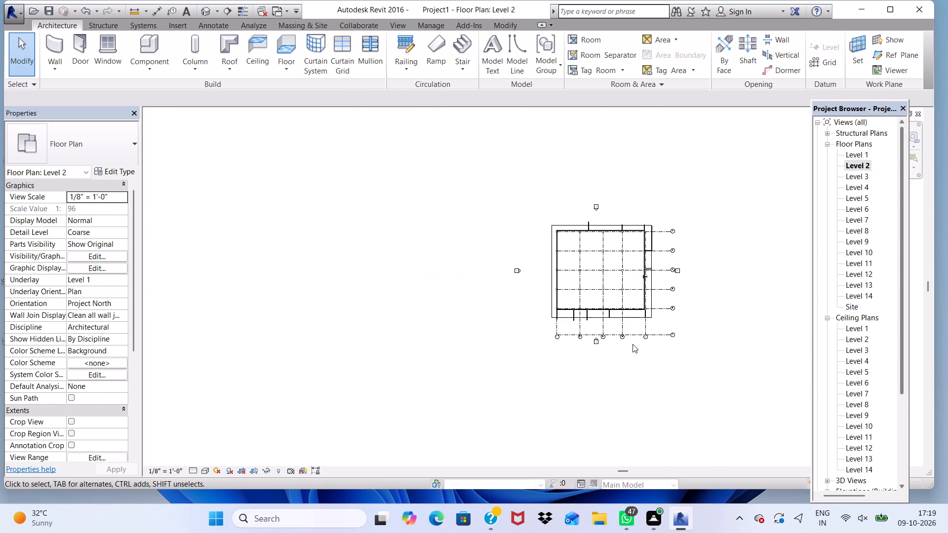
pyautogui.scroll(5, 633, 345)
pyautogui.scroll(3, 675, 167)
pyautogui.scroll(-4, 675, 202)
pyautogui.scroll(5, 680, 169)
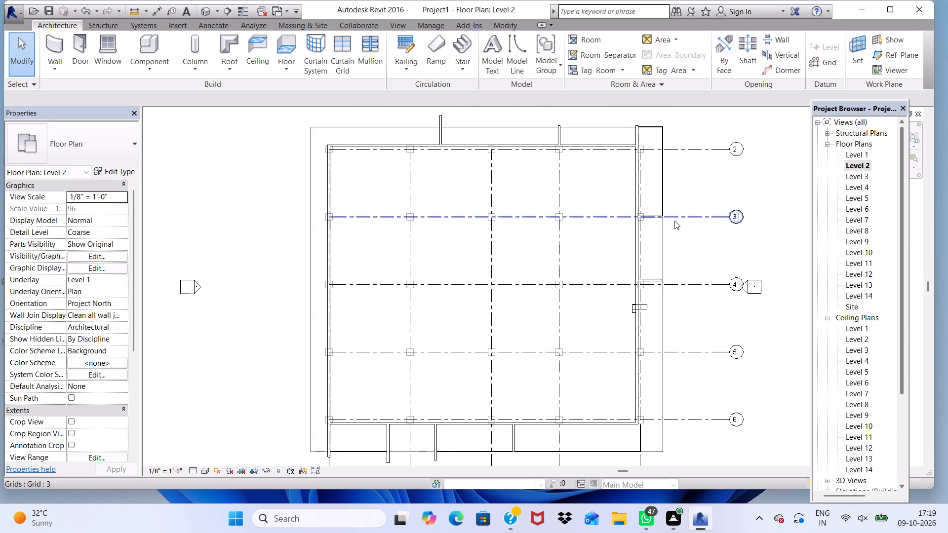
pyautogui.scroll(4, 674, 221)
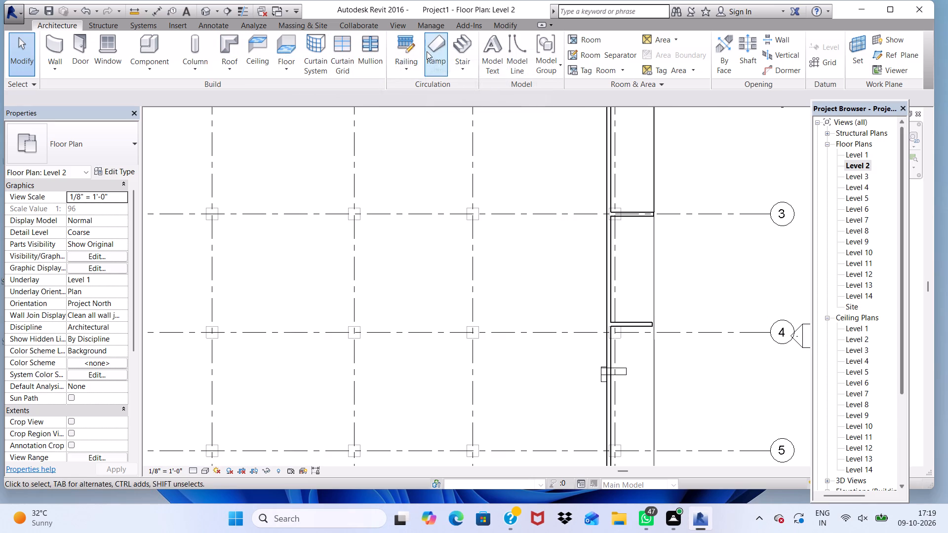
# Add a Level 2 Handrail - Rectangular front railing about 18' 0" along the slab edge between the walls near grids 3 and 4.
pyautogui.click(407, 41)
pyautogui.scroll(4, 669, 250)
pyautogui.scroll(12, 632, 193)
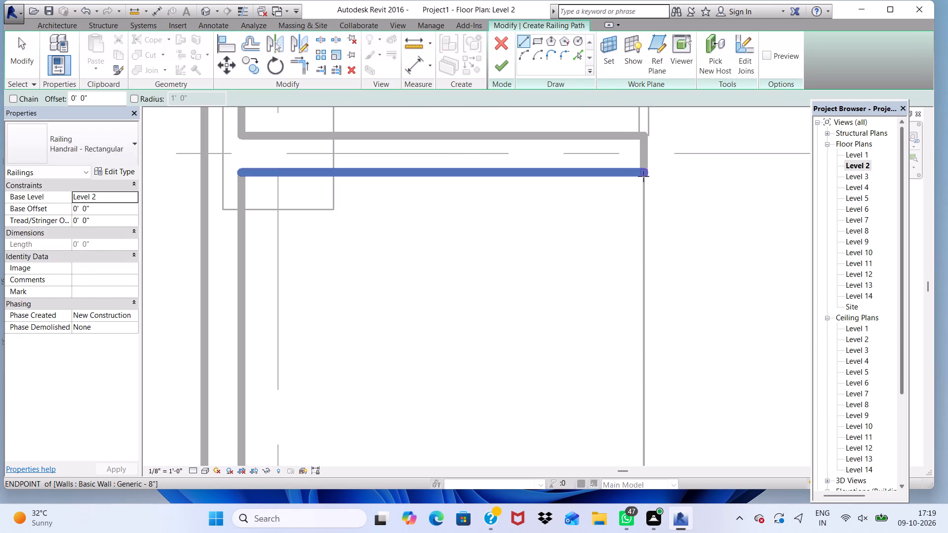
pyautogui.click(643, 175)
pyautogui.scroll(-13, 653, 183)
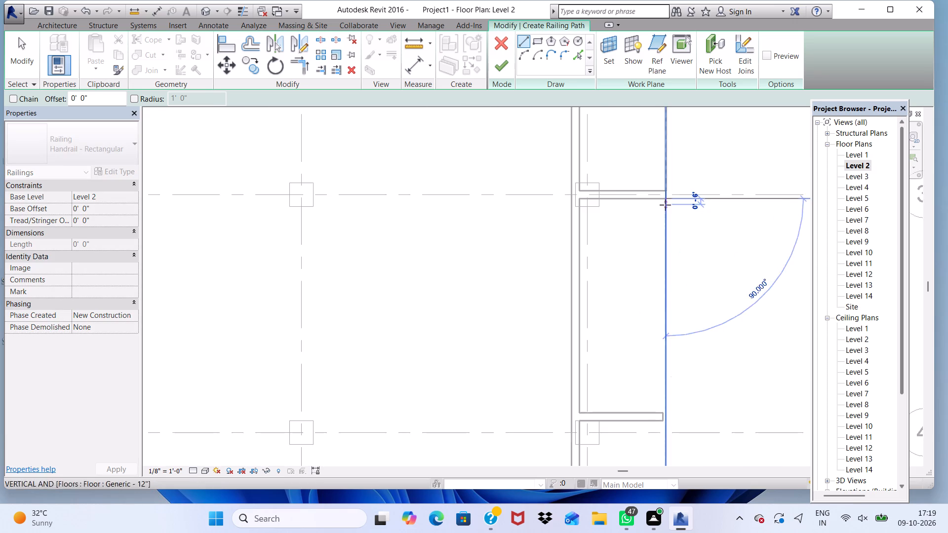
pyautogui.scroll(-7, 665, 205)
pyautogui.scroll(-4, 689, 241)
pyautogui.scroll(6, 687, 289)
pyautogui.scroll(8, 670, 219)
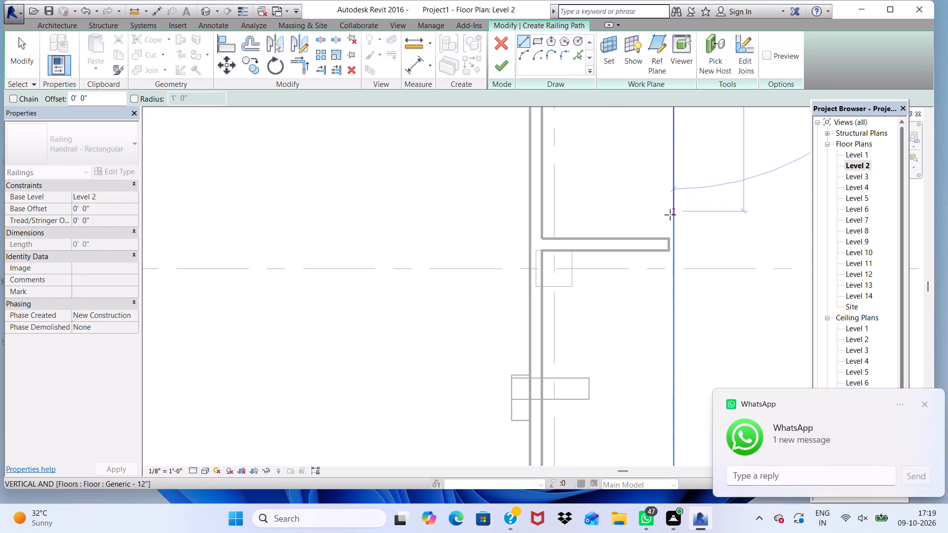
pyautogui.scroll(6, 670, 215)
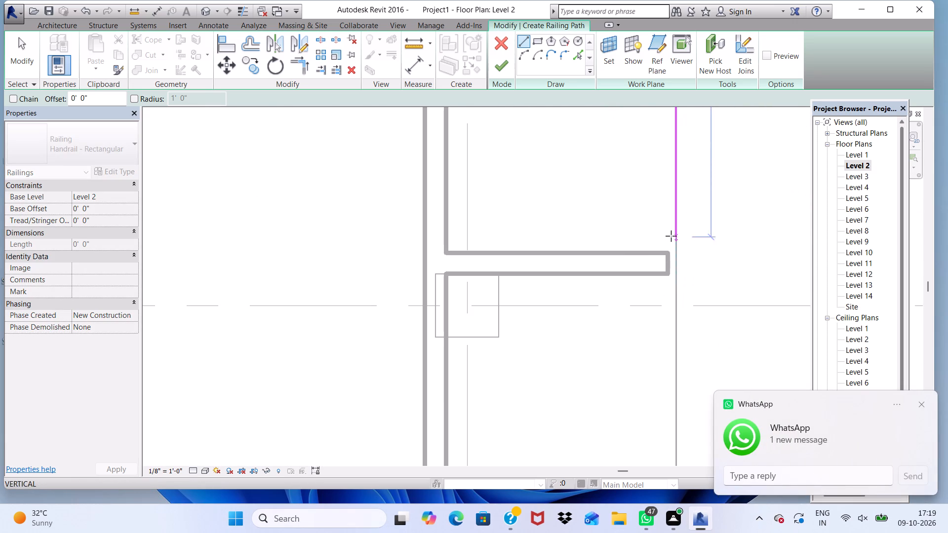
pyautogui.scroll(-18, 671, 236)
pyautogui.scroll(8, 667, 273)
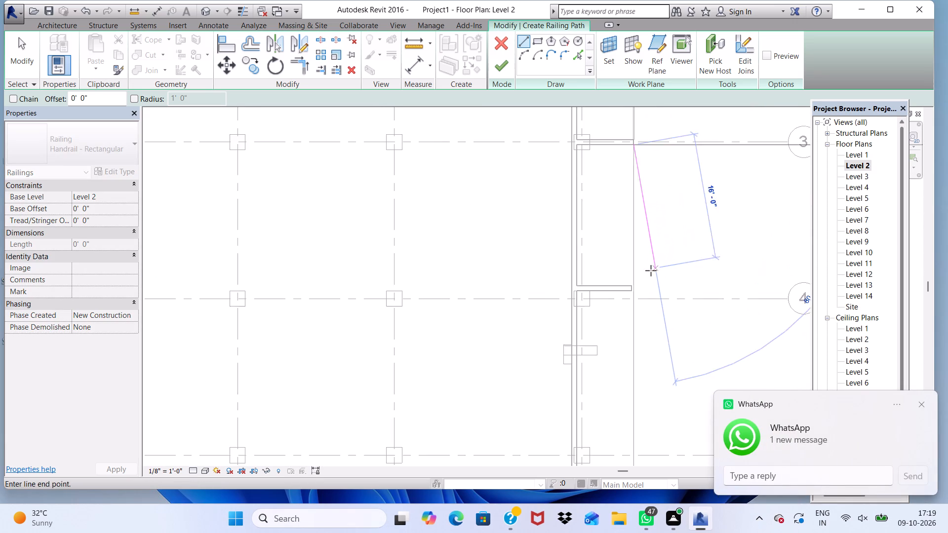
pyautogui.scroll(4, 641, 270)
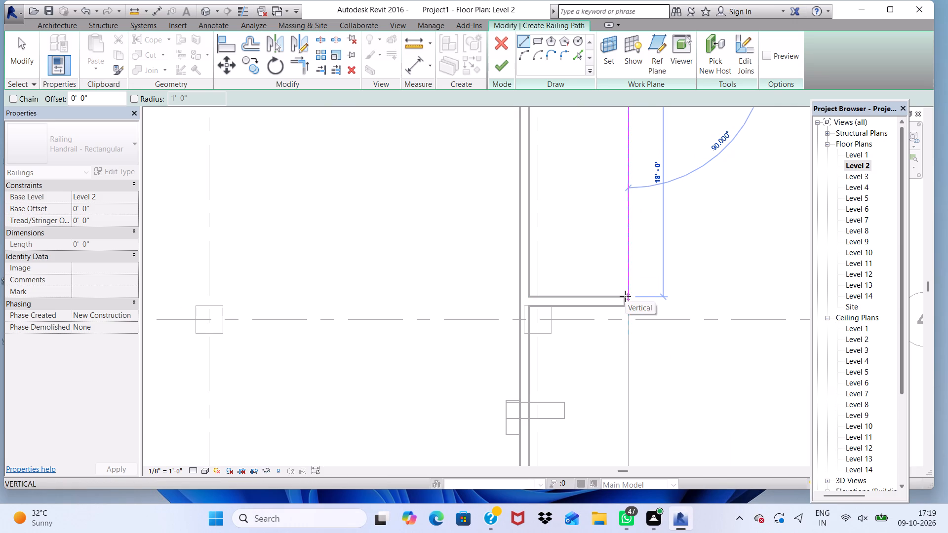
pyautogui.click(625, 296)
pyautogui.scroll(-13, 612, 292)
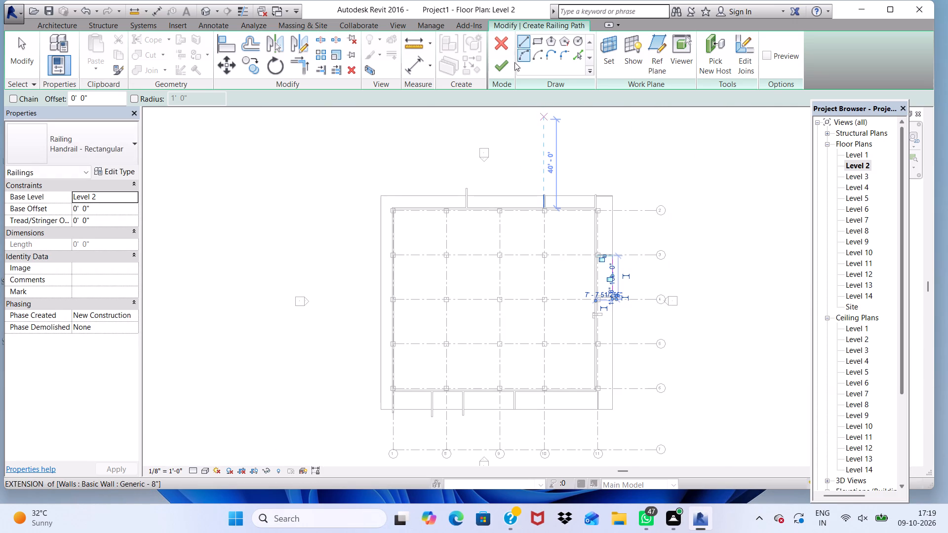
pyautogui.click(495, 67)
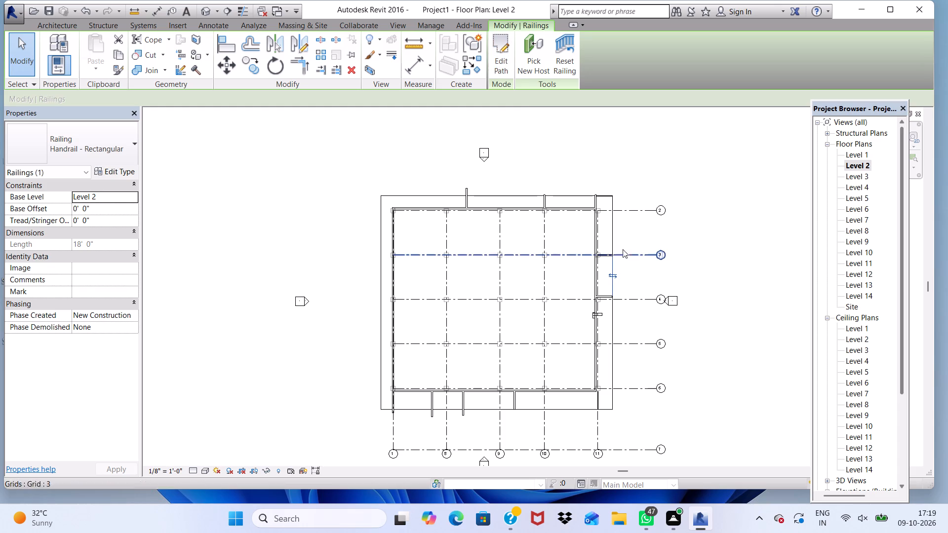
pyautogui.scroll(4, 622, 342)
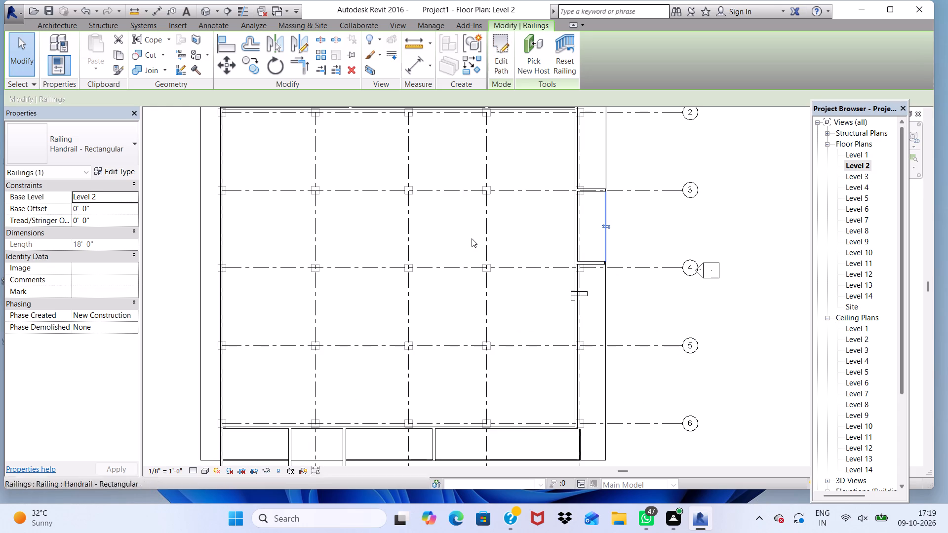
# Examine the balcony railings between grids 2 and 4 in the 3D view, down to the lowest railed level.
pyautogui.click(207, 7)
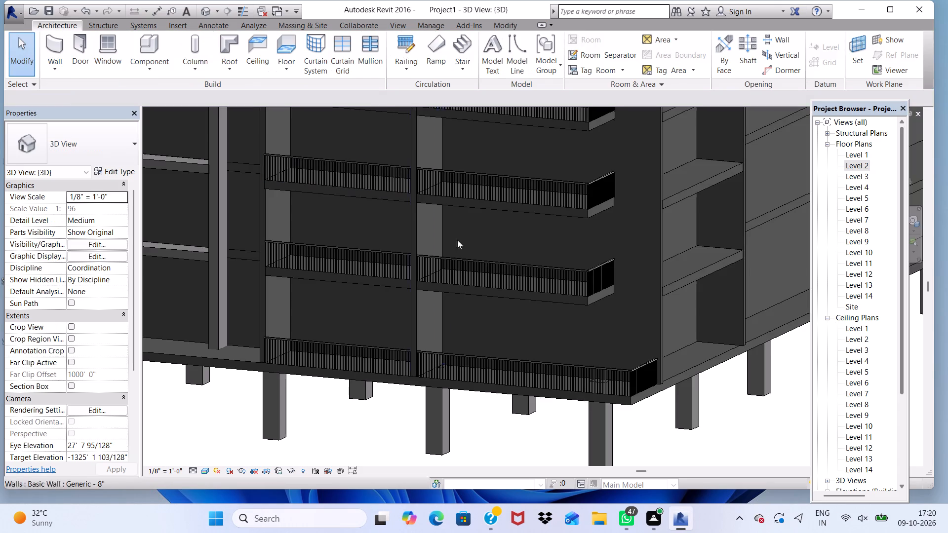
pyautogui.scroll(-5, 525, 243)
pyautogui.scroll(-4, 494, 278)
pyautogui.scroll(3, 516, 225)
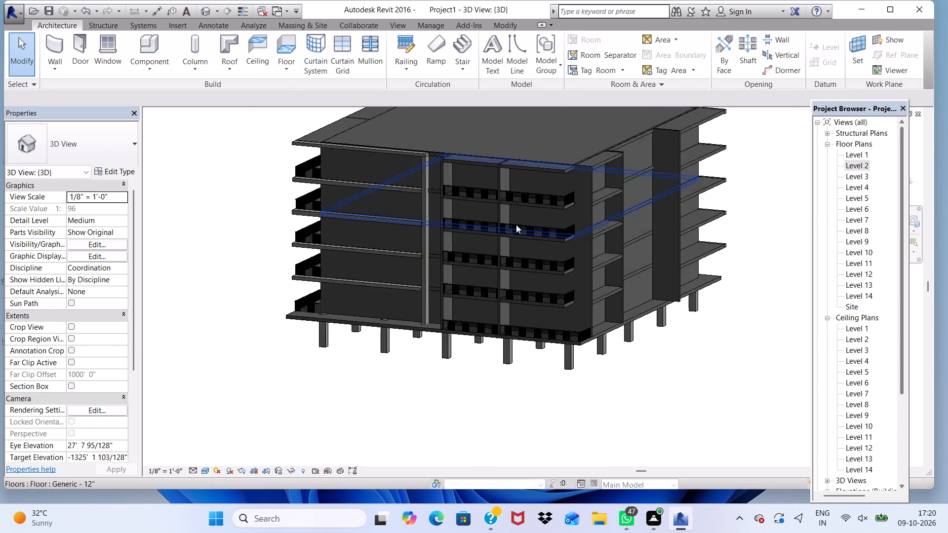
pyautogui.scroll(2, 516, 225)
pyautogui.scroll(5, 613, 362)
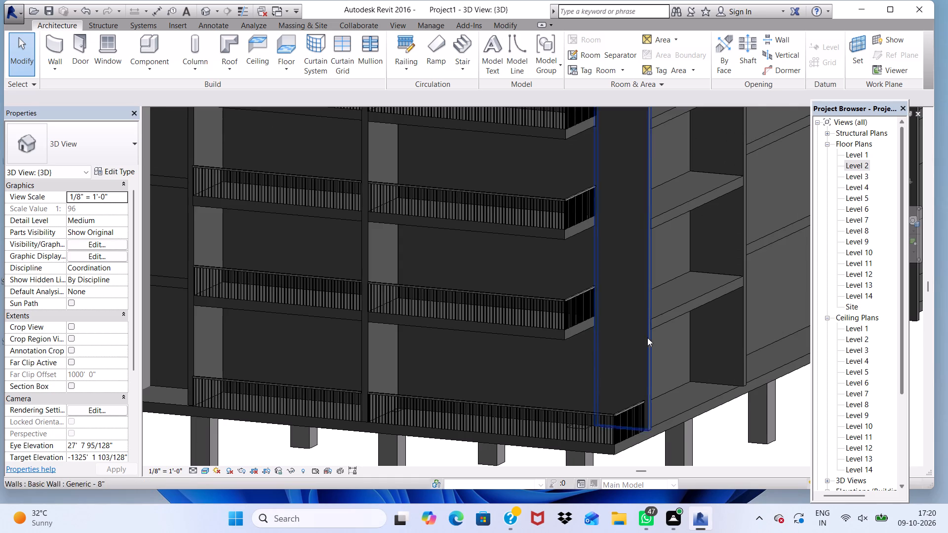
pyautogui.scroll(2, 649, 336)
pyautogui.scroll(-3, 656, 331)
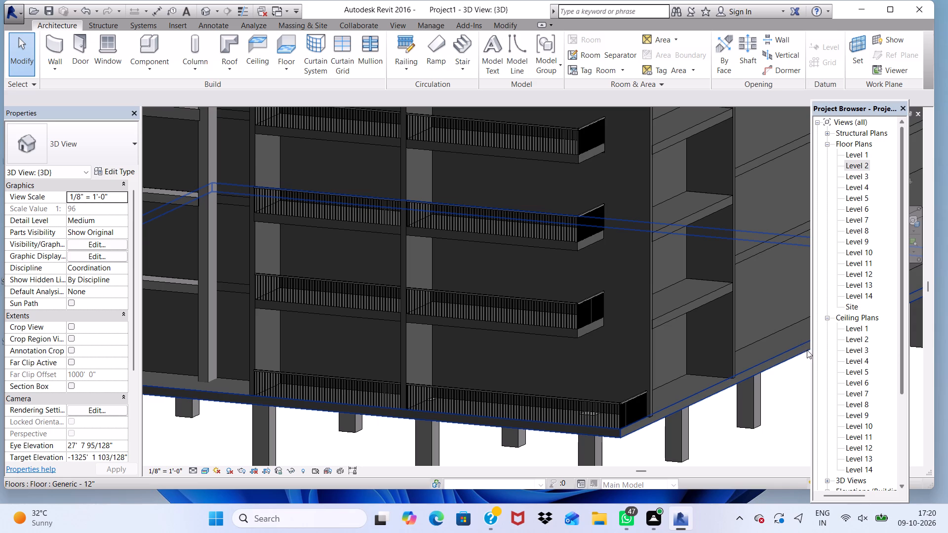
# Examine the adjacent facade along grid 2 in the 3D view, checking its balconies for railings.
pyautogui.scroll(-4, 626, 375)
pyautogui.scroll(1, 651, 255)
pyautogui.scroll(-5, 689, 253)
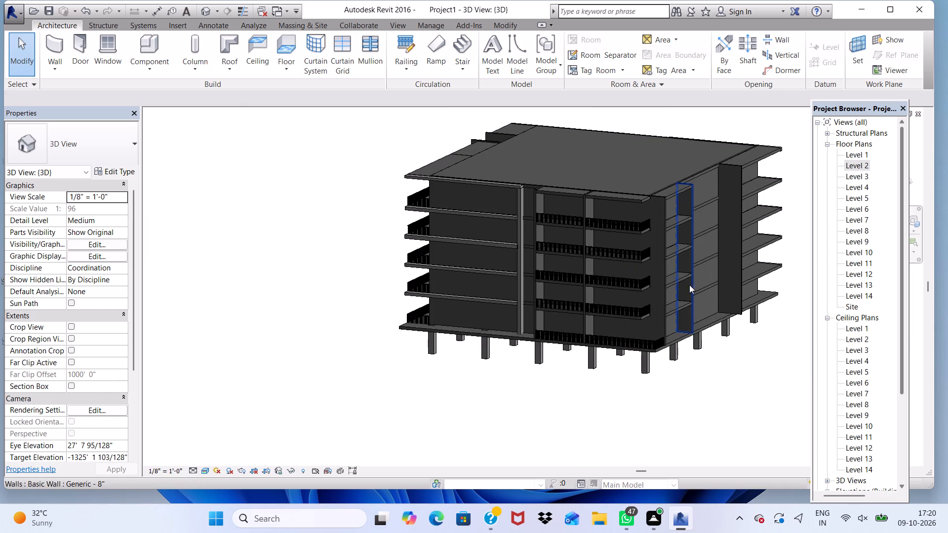
pyautogui.scroll(3, 640, 287)
pyautogui.keyDown('shift'); pyautogui.moveTo(693, 288); pyautogui.dragTo(685, 249, button='middle'); pyautogui.keyUp('shift')
pyautogui.keyDown('shift'); pyautogui.scroll(-1, 693, 288); pyautogui.keyUp('shift')
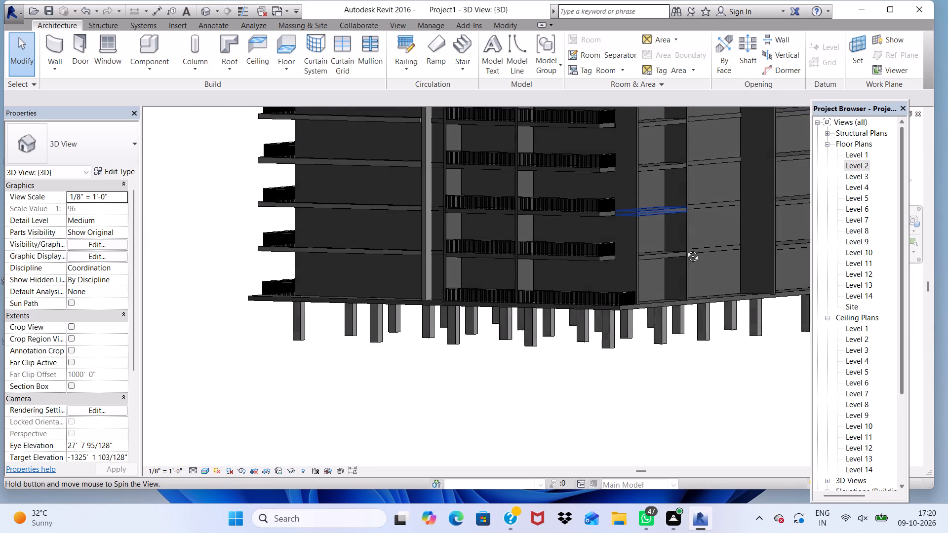
pyautogui.keyDown('shift'); pyautogui.moveTo(685, 249); pyautogui.dragTo(595, 284, button='middle'); pyautogui.keyUp('shift')
pyautogui.scroll(2, 405, 215)
pyautogui.scroll(-8, 413, 247)
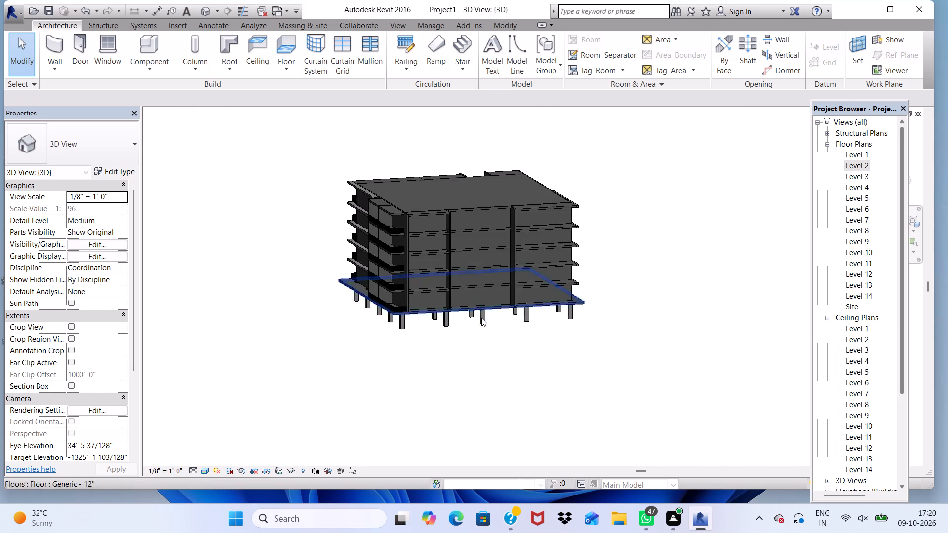
pyautogui.scroll(4, 480, 320)
pyautogui.scroll(2, 399, 105)
pyautogui.scroll(3, 399, 160)
pyautogui.scroll(-7, 399, 160)
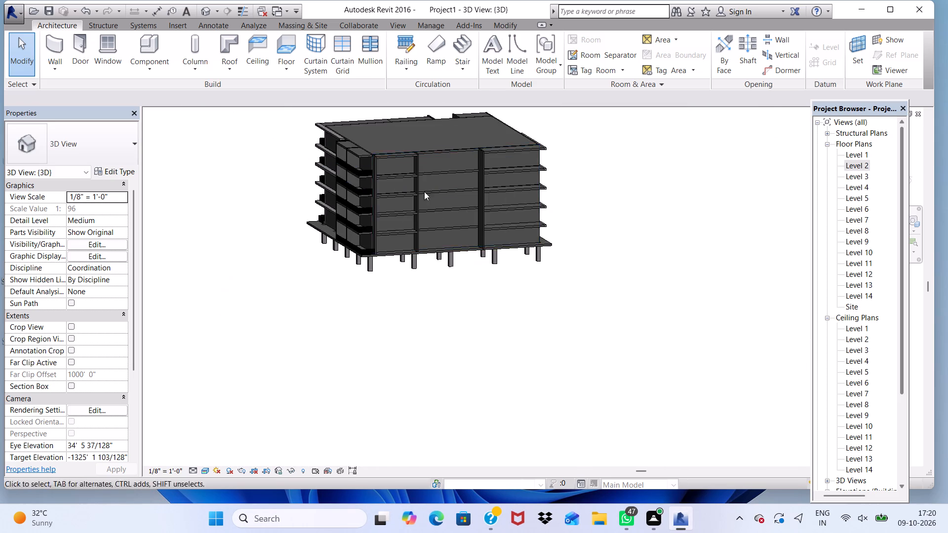
pyautogui.scroll(7, 400, 150)
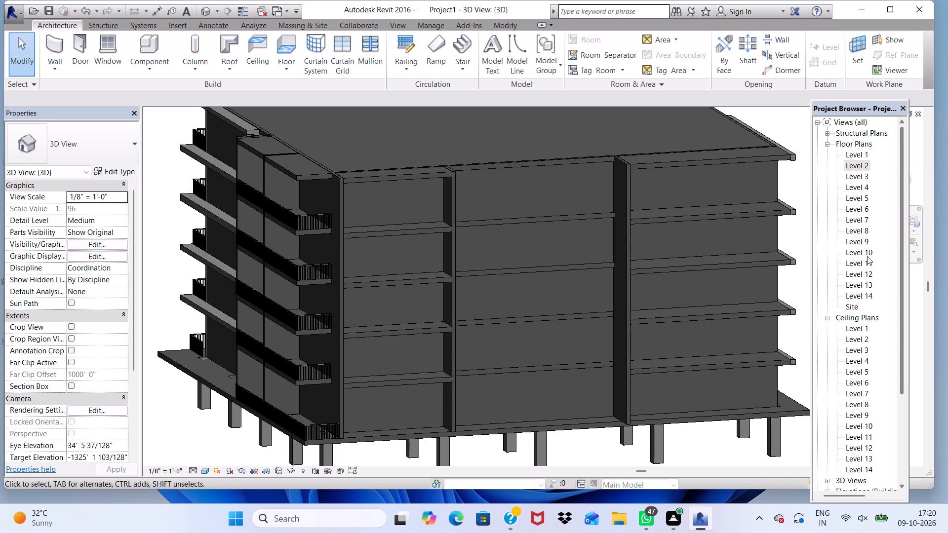
# Open the Level 7 floor plan at the unrailed balconies along grid 2.
pyautogui.doubleClick(857, 222)
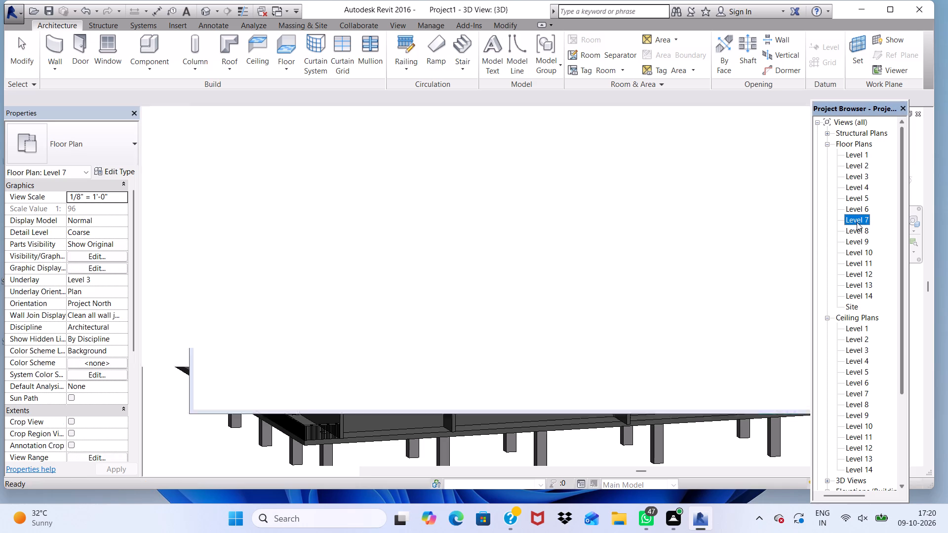
pyautogui.scroll(-18, 816, 238)
pyautogui.scroll(1, 647, 316)
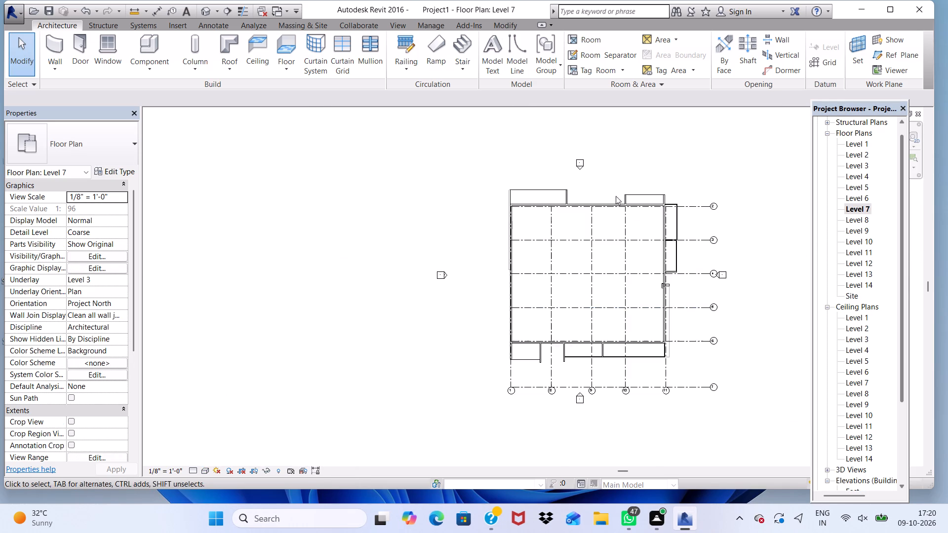
pyautogui.scroll(2, 606, 162)
pyautogui.scroll(7, 650, 197)
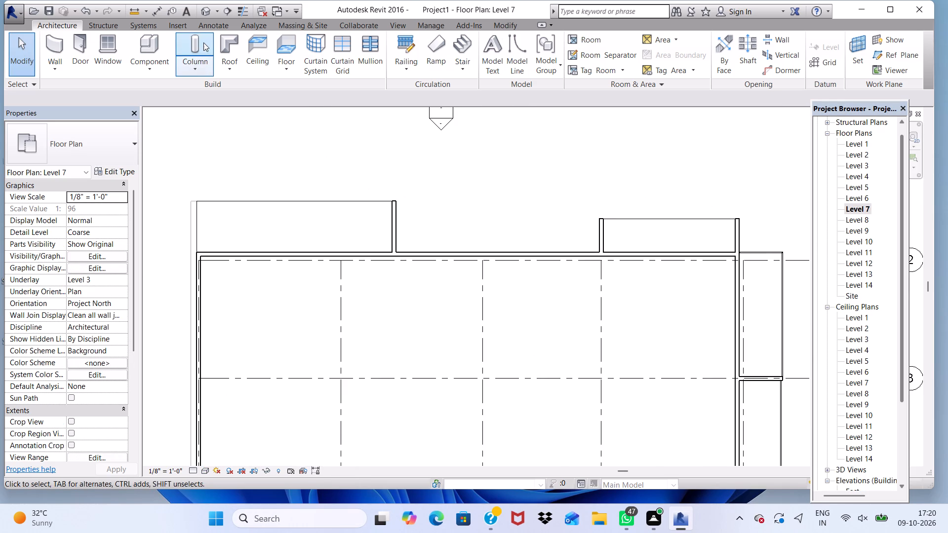
# Add a Level 7 Handrail - Rectangular front railing about 22' 4" long between the side walls of the grid 2 balcony between grids 10 and 11.
pyautogui.click(409, 42)
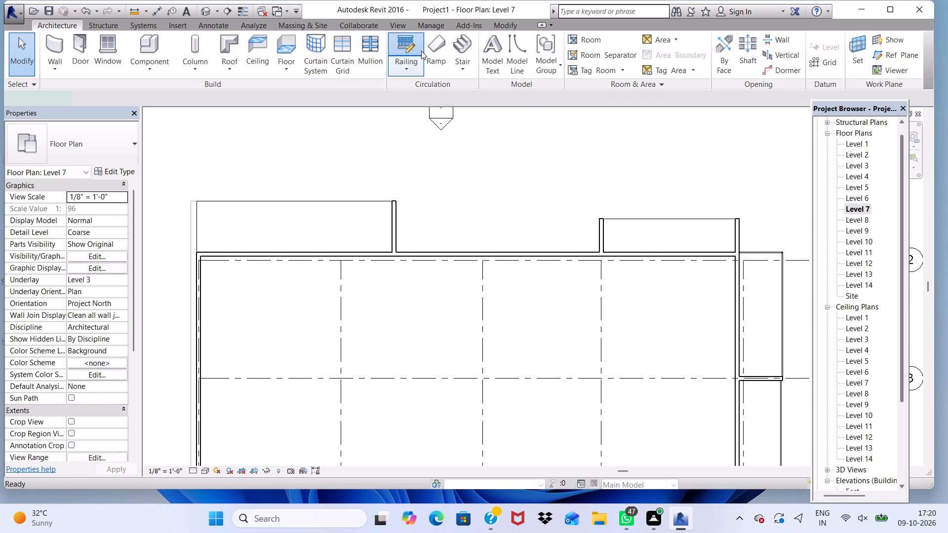
pyautogui.scroll(12, 620, 215)
pyautogui.scroll(4, 569, 232)
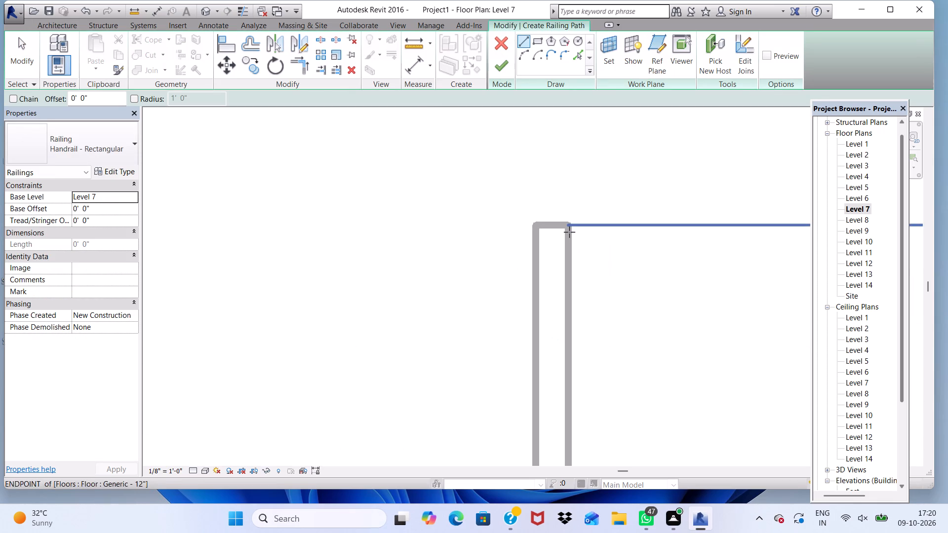
pyautogui.click(568, 224)
pyautogui.scroll(-4, 435, 238)
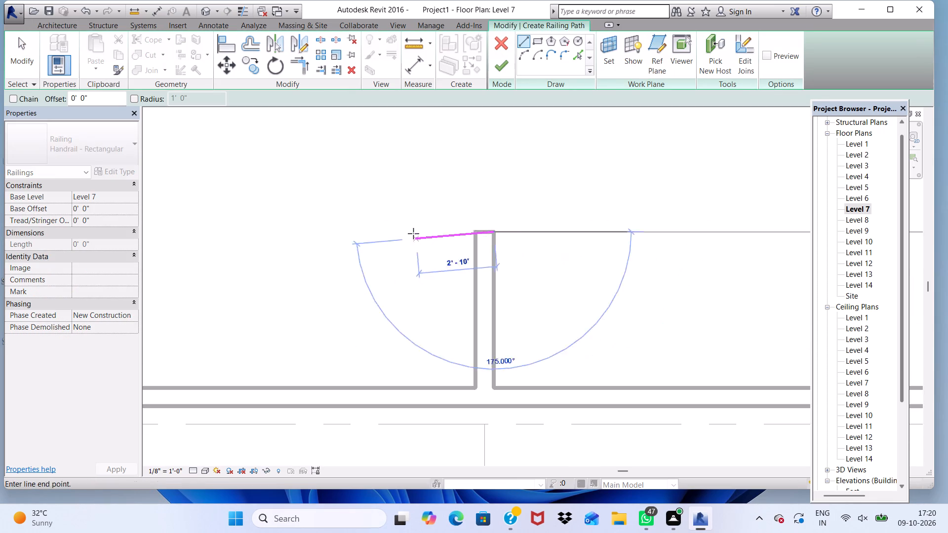
pyautogui.scroll(-6, 413, 233)
pyautogui.scroll(4, 772, 255)
pyautogui.scroll(2, 741, 174)
pyautogui.scroll(-2, 746, 184)
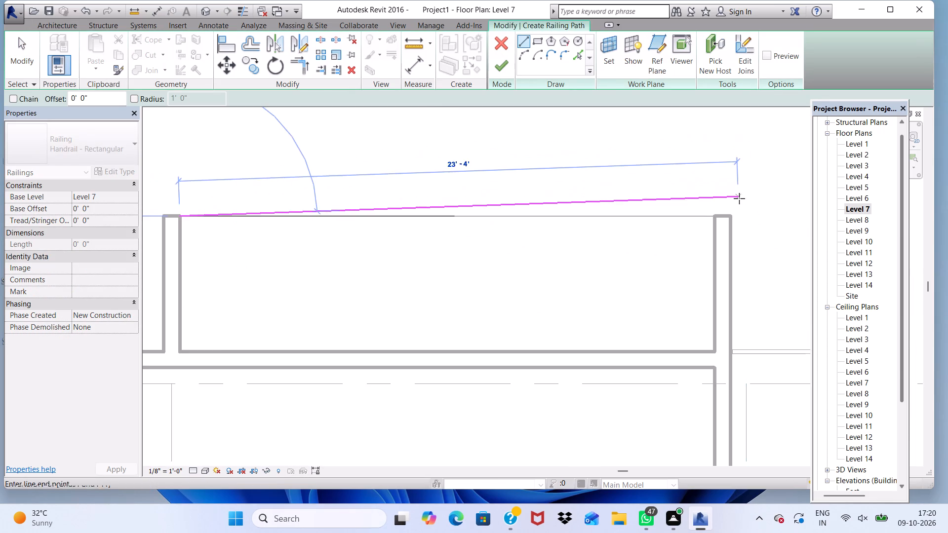
pyautogui.scroll(-1, 720, 216)
pyautogui.scroll(4, 713, 230)
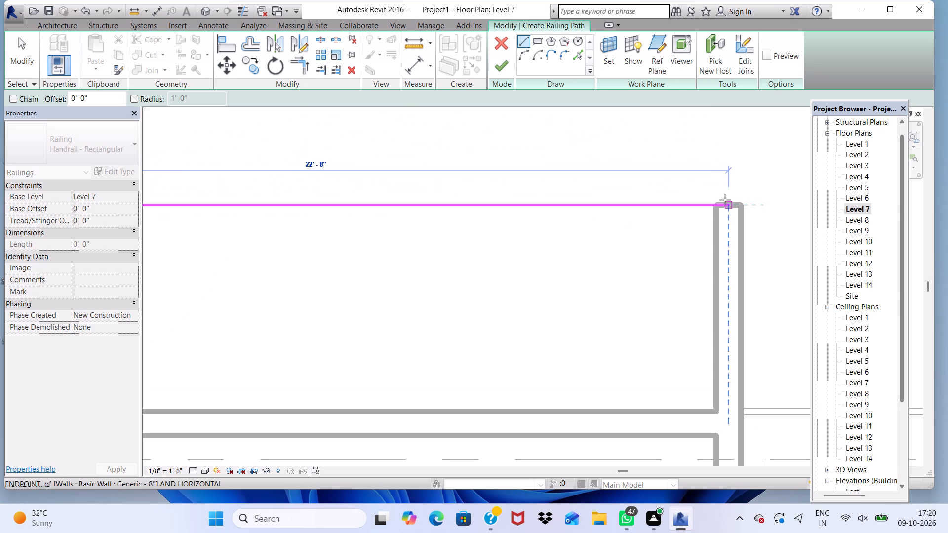
pyautogui.click(716, 205)
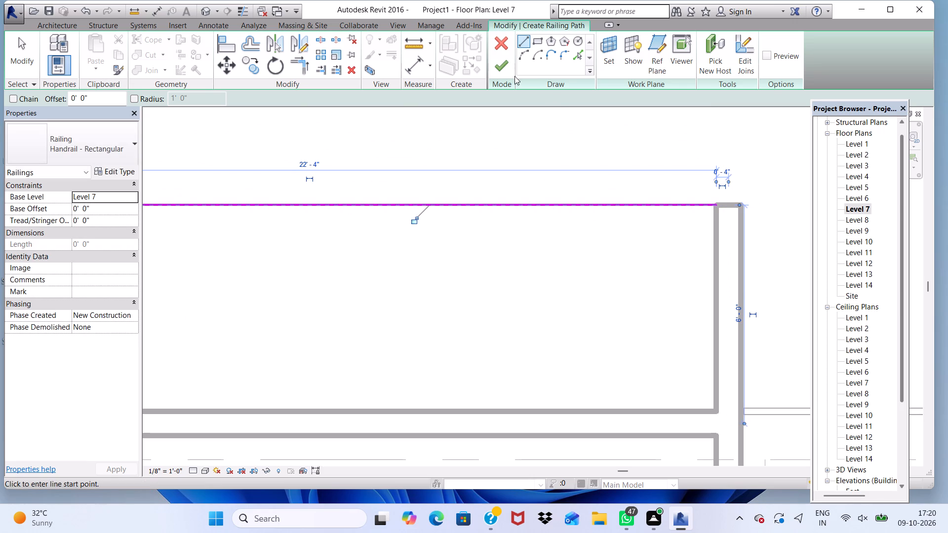
pyautogui.click(499, 67)
# Add a Level 7 Handrail - Rectangular front railing about 33' 0" long on the wider grid 2 balcony, from its open corner to the side wall.
pyautogui.scroll(-10, 704, 194)
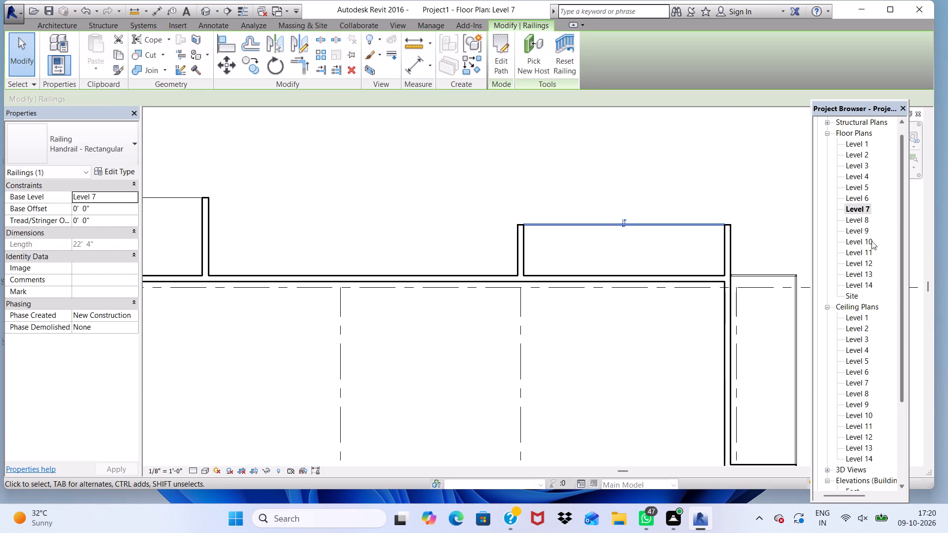
pyautogui.scroll(-10, 292, 137)
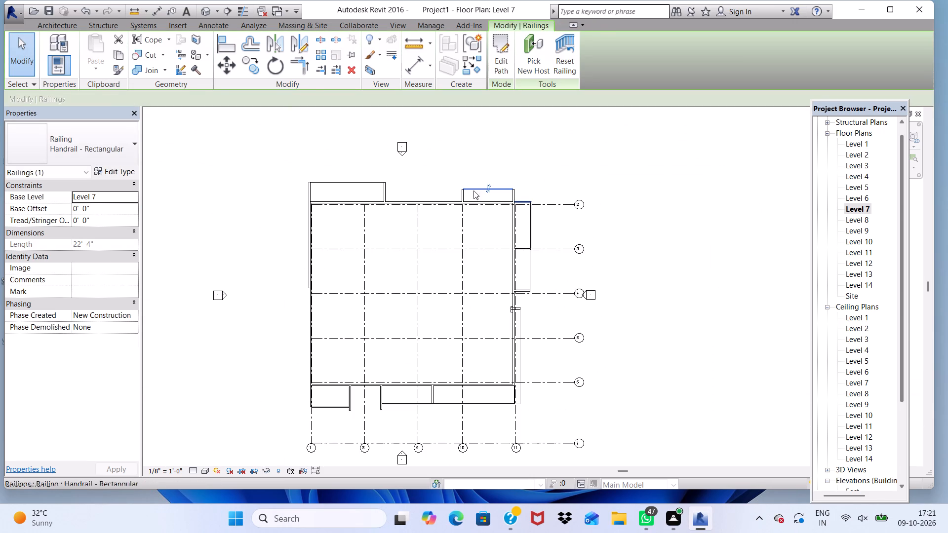
pyautogui.click(75, 26)
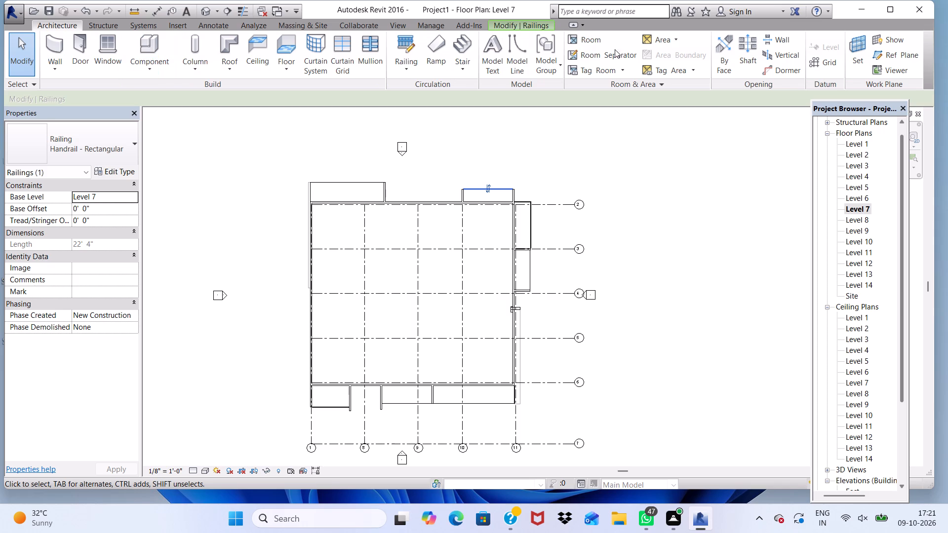
pyautogui.click(398, 52)
pyautogui.scroll(3, 362, 209)
pyautogui.scroll(3, 294, 176)
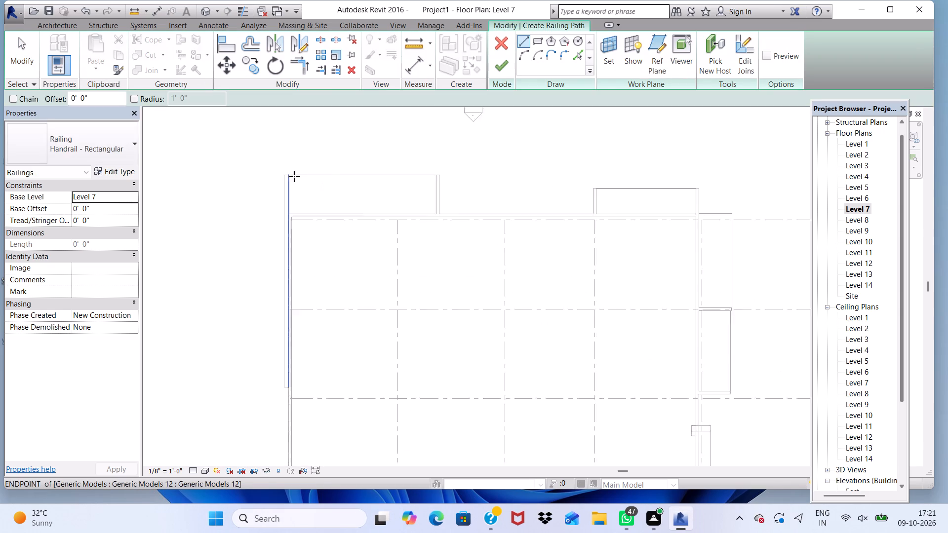
pyautogui.scroll(8, 294, 176)
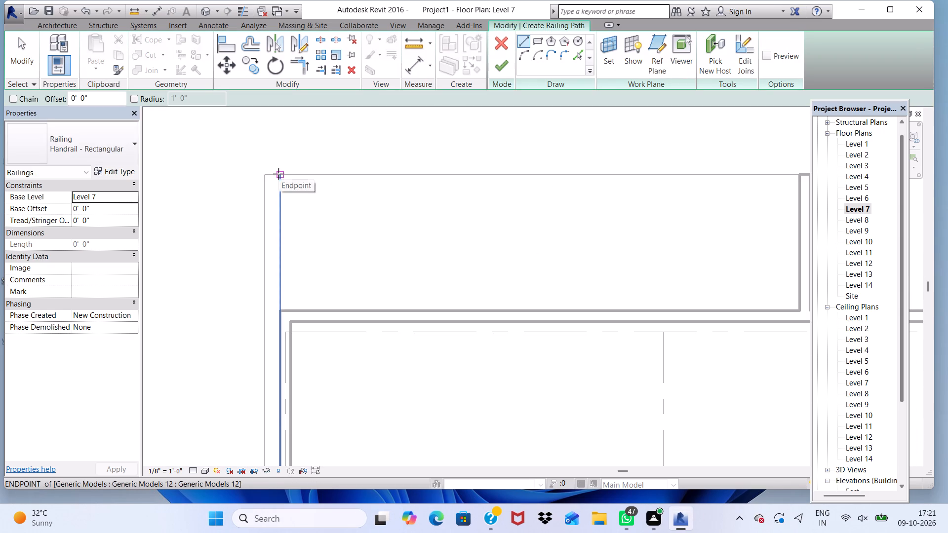
pyautogui.scroll(9, 278, 173)
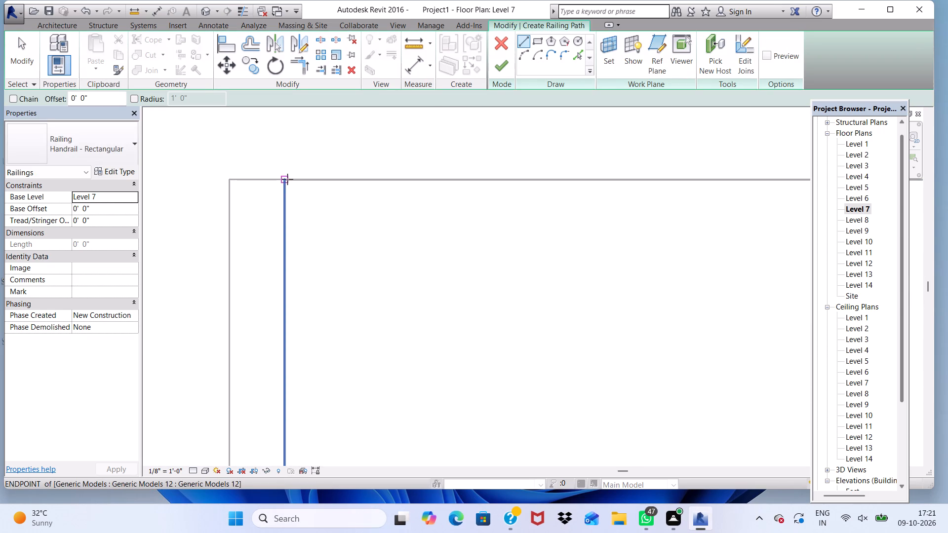
pyautogui.click(285, 179)
pyautogui.scroll(-8, 356, 190)
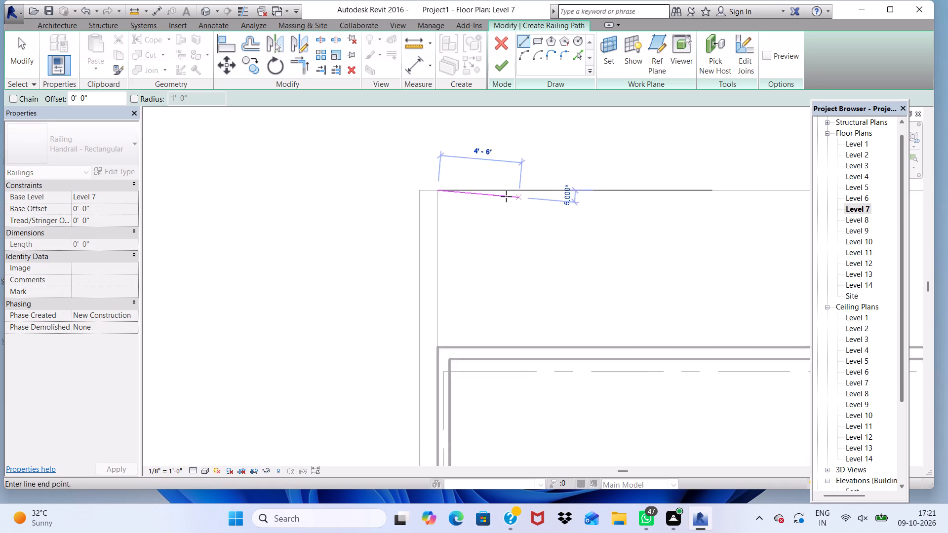
pyautogui.scroll(-5, 506, 196)
pyautogui.scroll(1, 658, 192)
pyautogui.scroll(-5, 533, 192)
pyautogui.scroll(12, 582, 202)
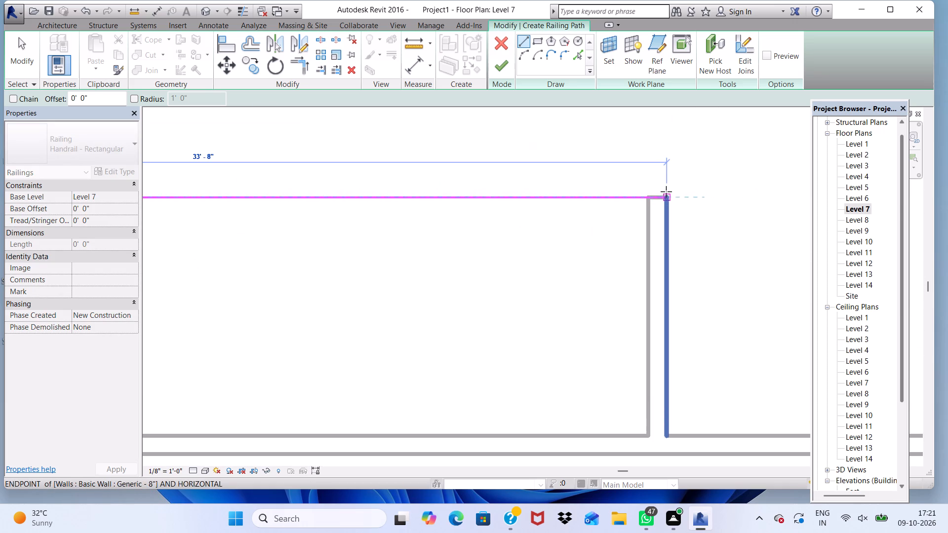
pyautogui.scroll(4, 644, 191)
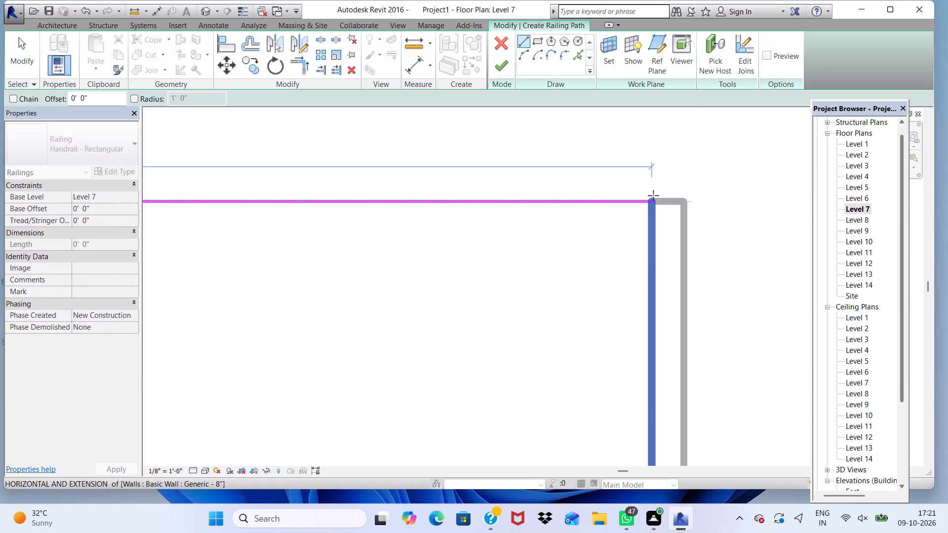
pyautogui.click(656, 199)
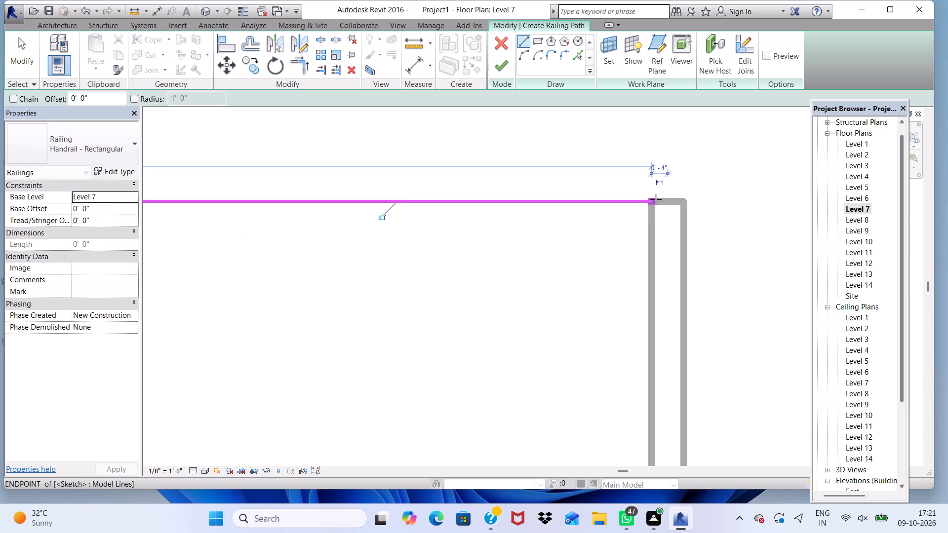
pyautogui.click(494, 63)
# Open the Level 9 floor plan at the unrailed balconies along grid 2.
pyautogui.scroll(-4, 503, 230)
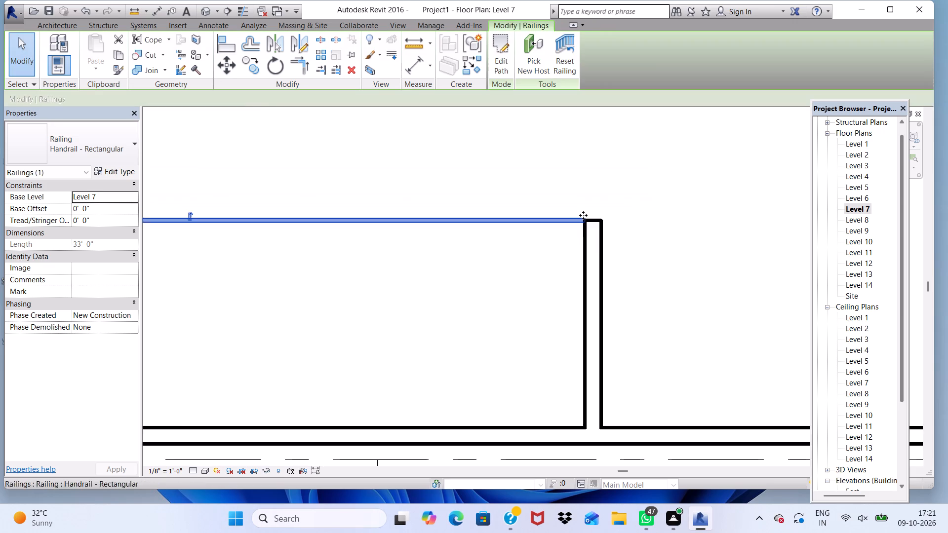
pyautogui.scroll(-15, 583, 215)
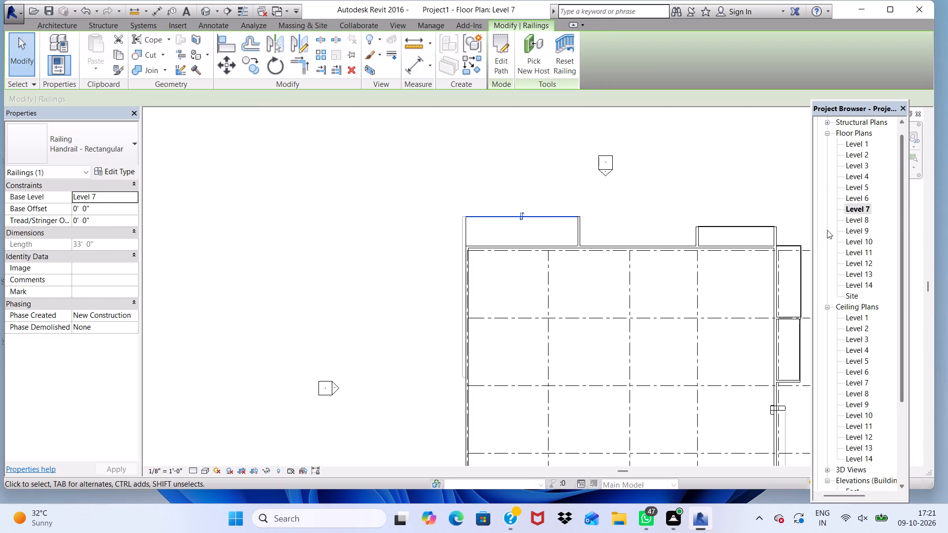
pyautogui.doubleClick(855, 233)
pyautogui.scroll(-10, 582, 225)
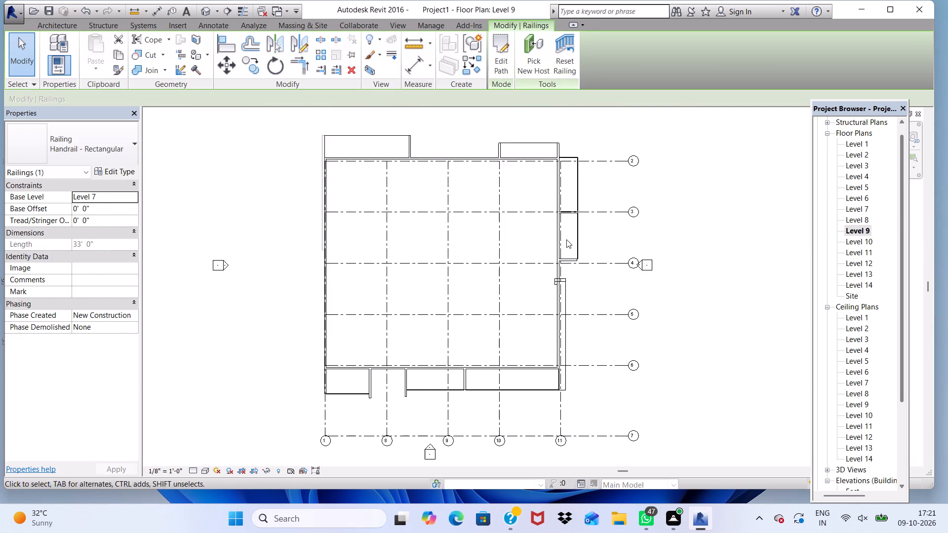
pyautogui.scroll(-5, 566, 239)
pyautogui.scroll(5, 520, 166)
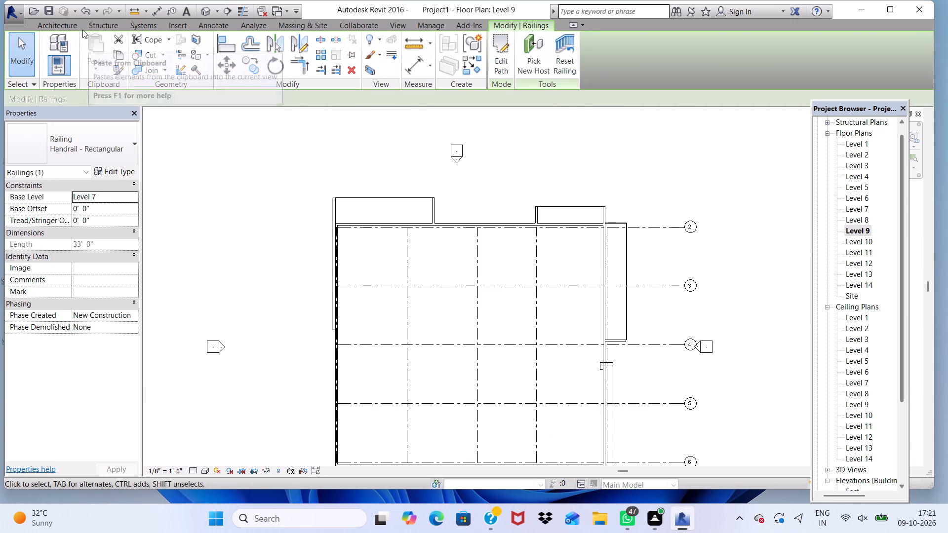
# Add a Level 9 Handrail - Rectangular front railing about 22' 4" long between the side walls of the grid 2 balcony between grids 10 and 11.
pyautogui.click(74, 25)
pyautogui.click(402, 39)
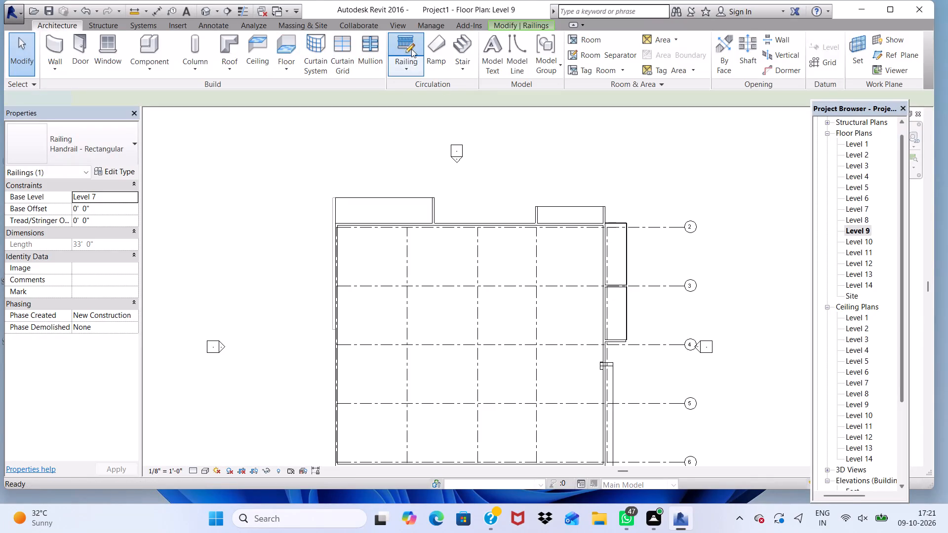
pyautogui.scroll(20, 552, 204)
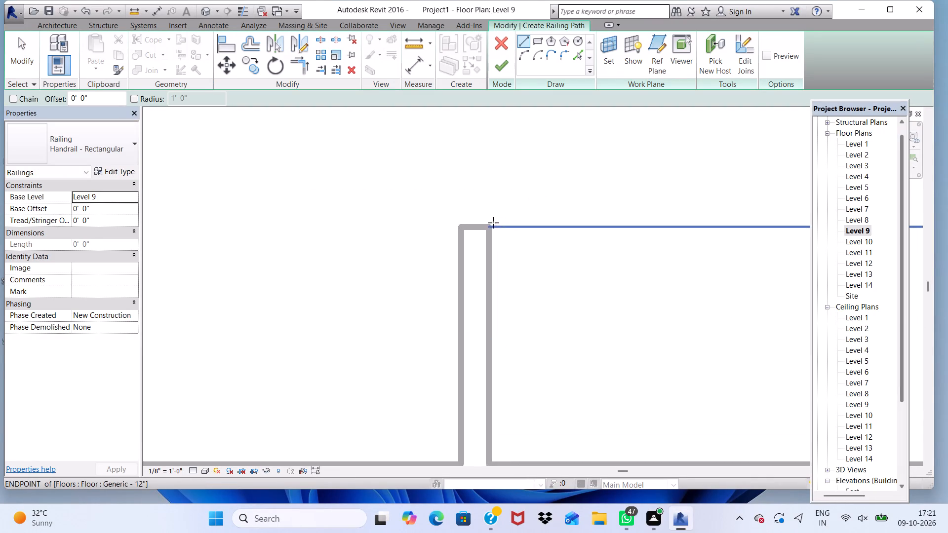
pyautogui.scroll(2, 493, 223)
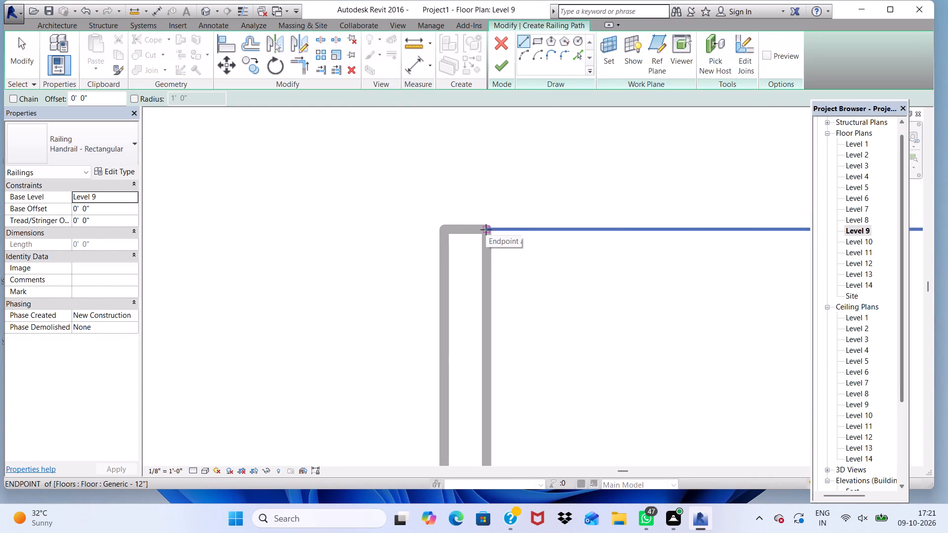
pyautogui.click(486, 229)
pyautogui.scroll(-12, 458, 215)
pyautogui.scroll(6, 728, 213)
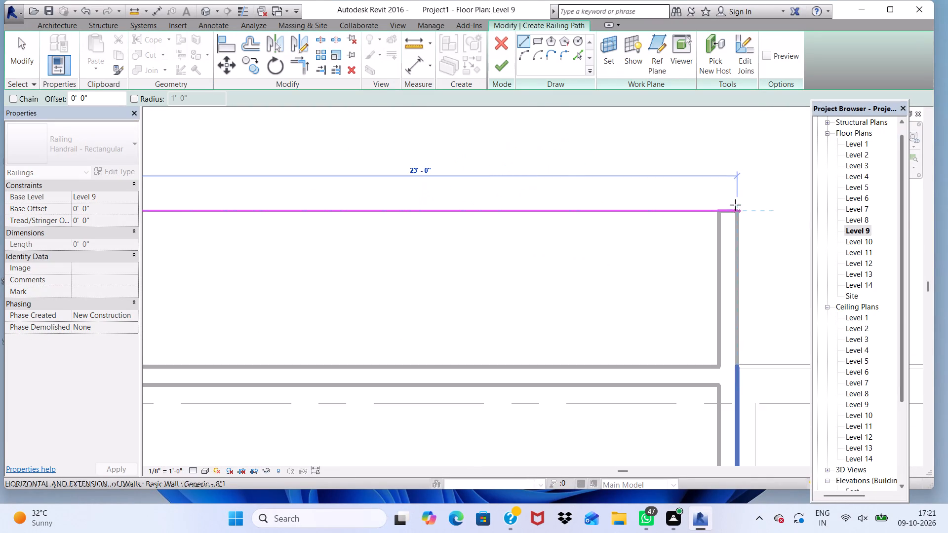
pyautogui.scroll(4, 735, 205)
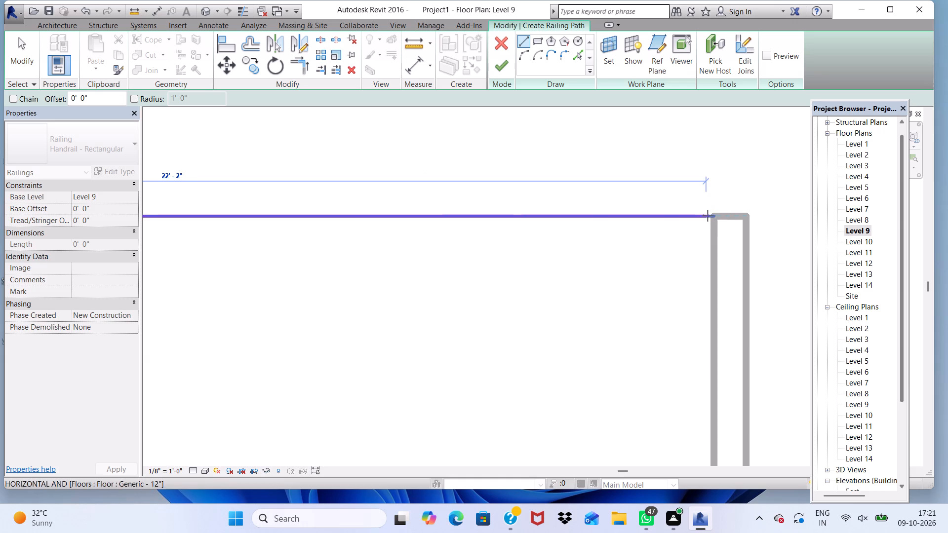
pyautogui.click(714, 216)
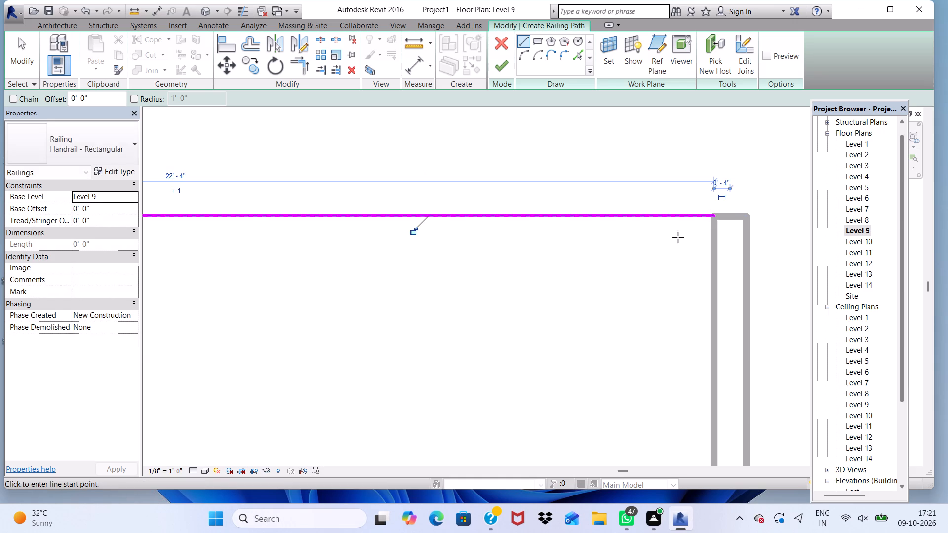
pyautogui.click(495, 69)
# Add a Level 9 Handrail - Rectangular front railing about 33' 0" long on the wider grid 2 balcony, from its open corner to the side wall.
pyautogui.scroll(-5, 552, 156)
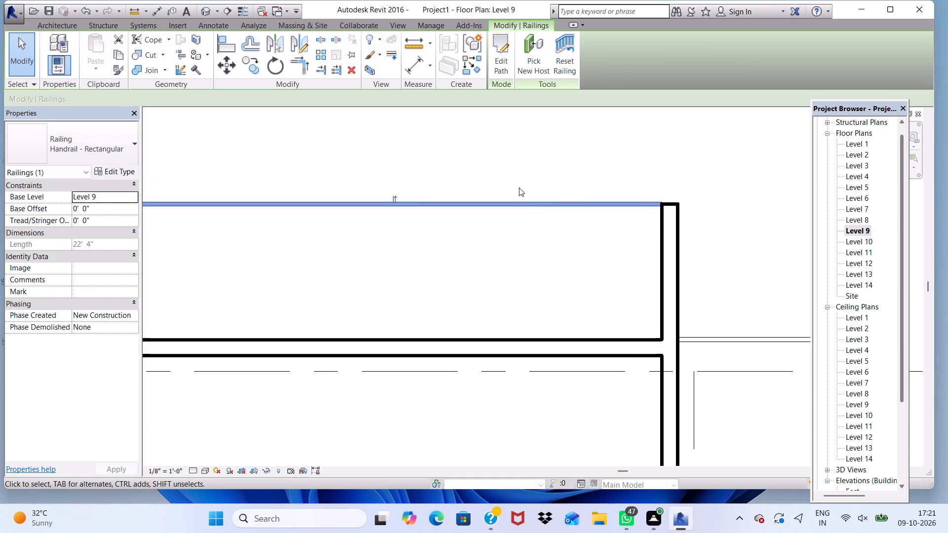
pyautogui.scroll(-9, 519, 188)
pyautogui.scroll(-4, 418, 158)
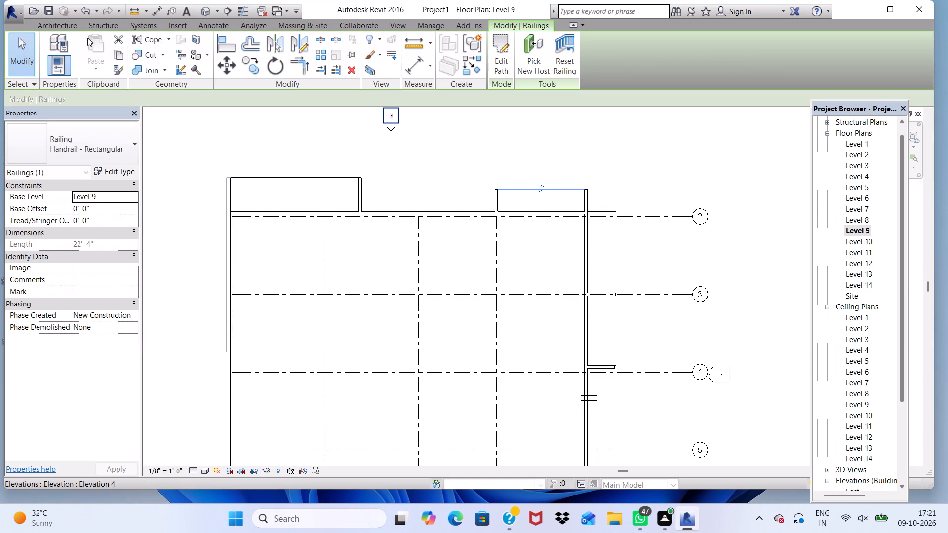
pyautogui.click(66, 28)
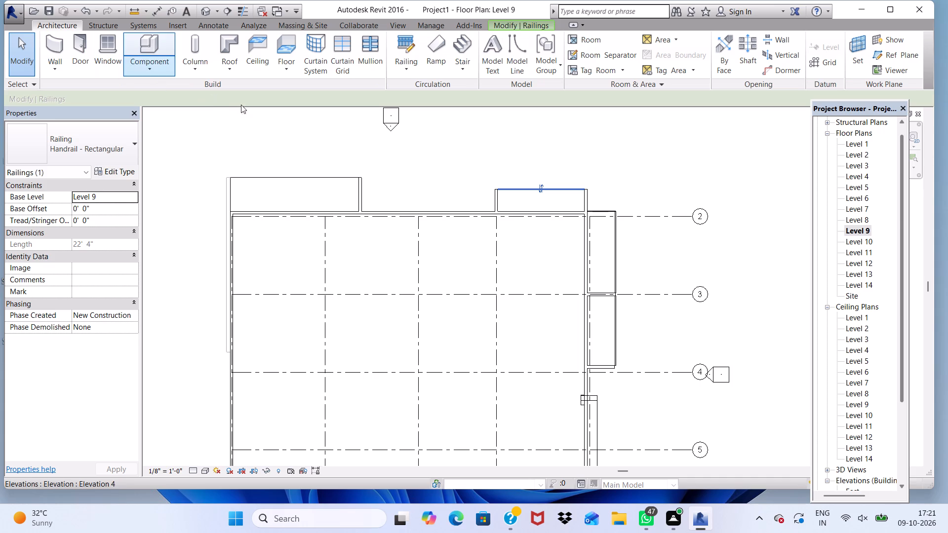
pyautogui.click(398, 44)
pyautogui.scroll(-2, 320, 208)
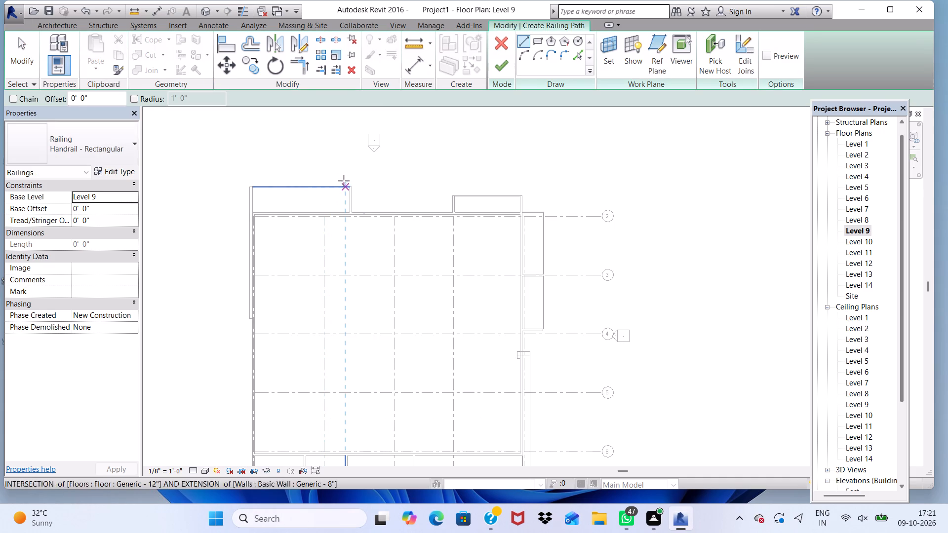
pyautogui.scroll(5, 298, 184)
pyautogui.scroll(8, 247, 190)
pyautogui.scroll(-1, 190, 193)
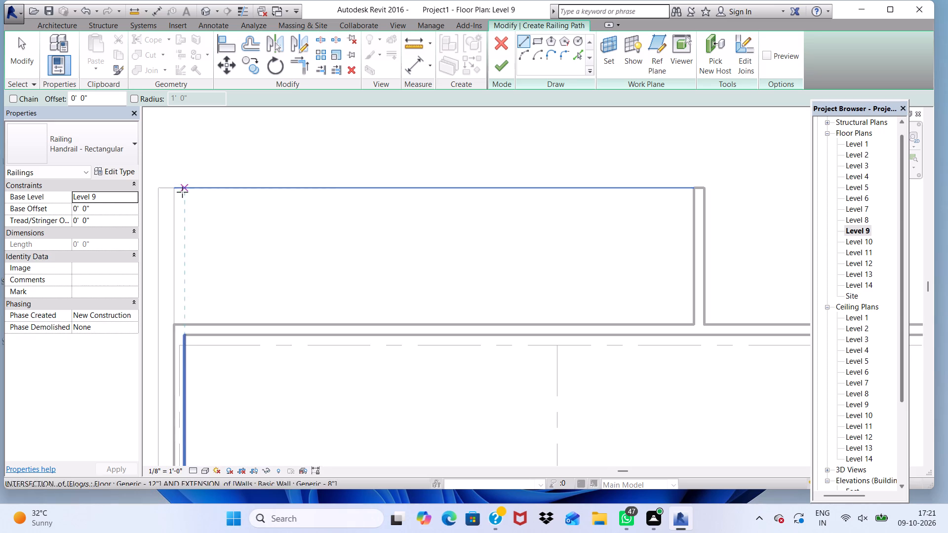
pyautogui.scroll(1, 163, 177)
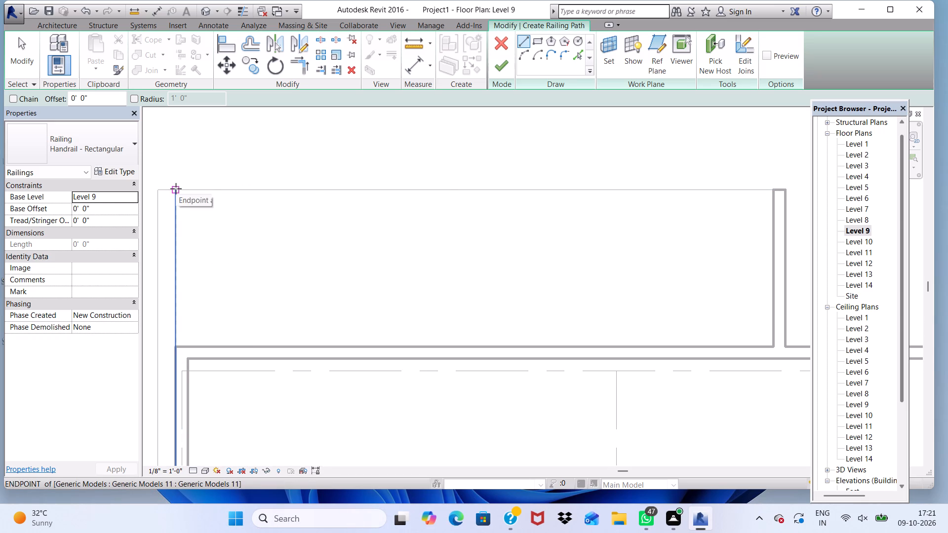
pyautogui.click(174, 189)
pyautogui.scroll(-3, 463, 194)
pyautogui.scroll(5, 680, 186)
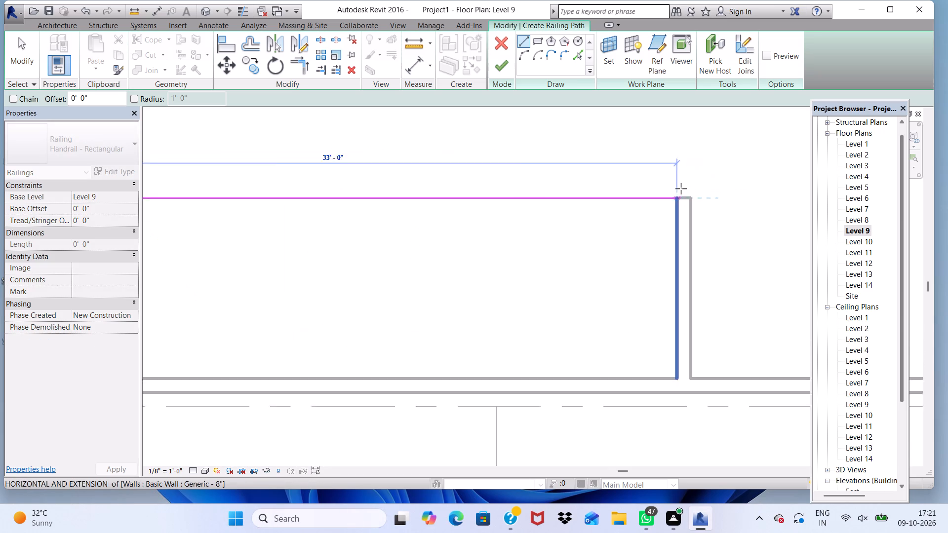
pyautogui.scroll(2, 681, 189)
pyautogui.click(674, 204)
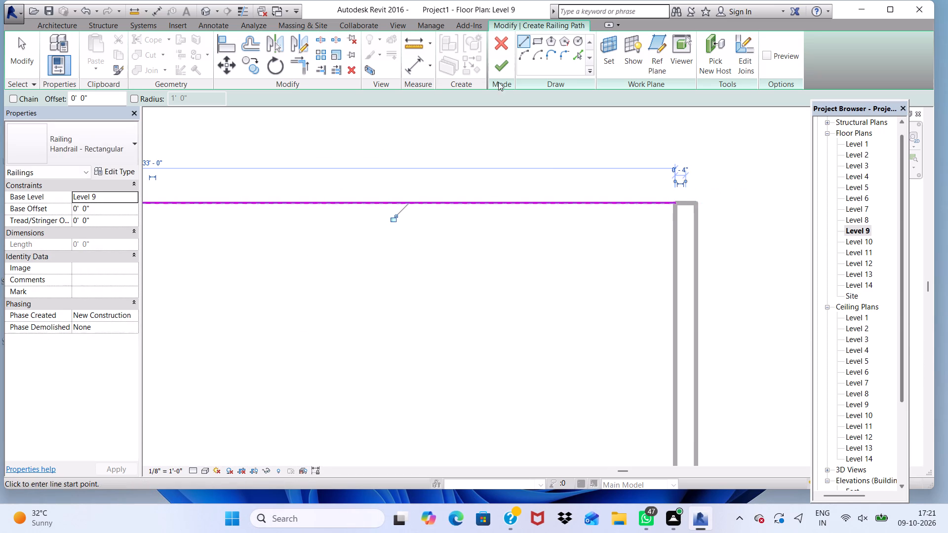
pyautogui.click(502, 58)
# Open the Level 10 floor plan at the unrailed balconies along grid 2.
pyautogui.scroll(-14, 508, 146)
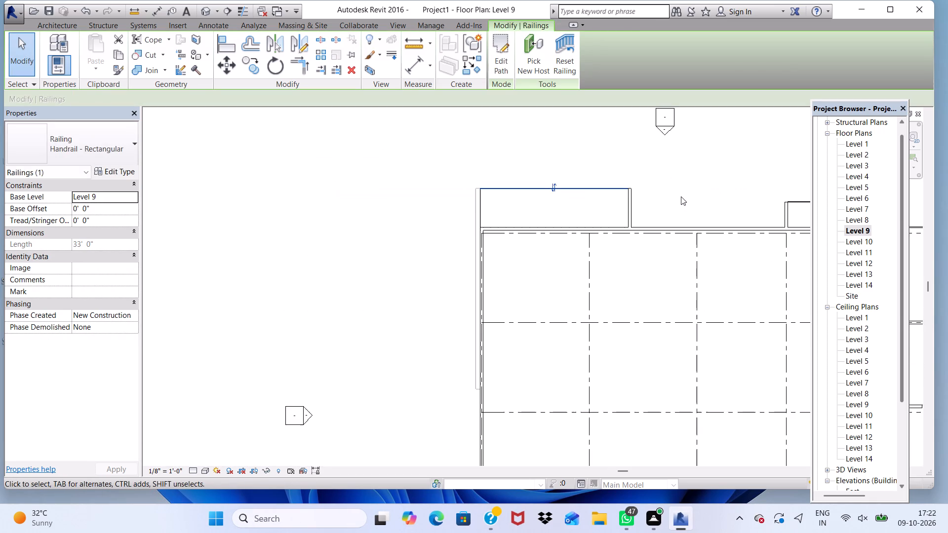
pyautogui.scroll(2, 643, 221)
pyautogui.scroll(-4, 638, 219)
pyautogui.scroll(4, 577, 211)
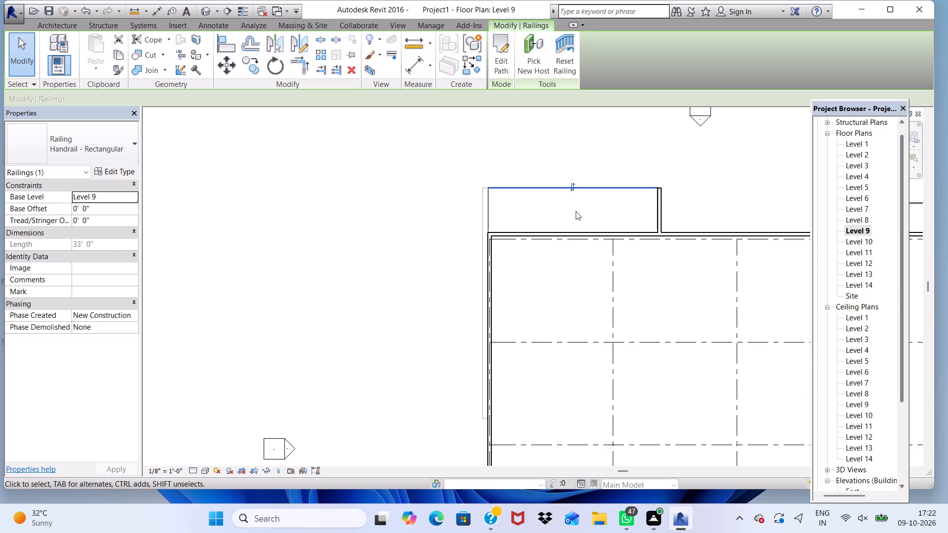
pyautogui.scroll(-6, 532, 213)
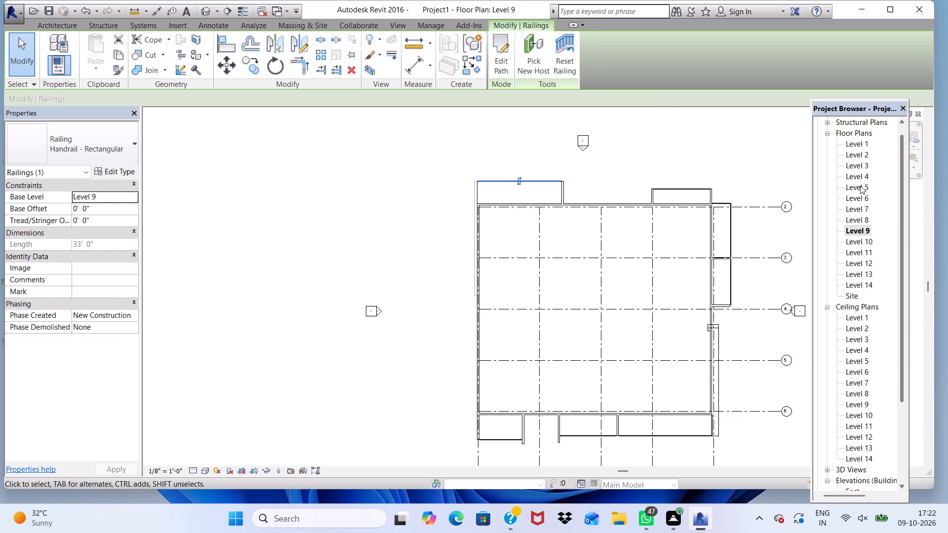
pyautogui.doubleClick(867, 244)
pyautogui.scroll(-4, 601, 175)
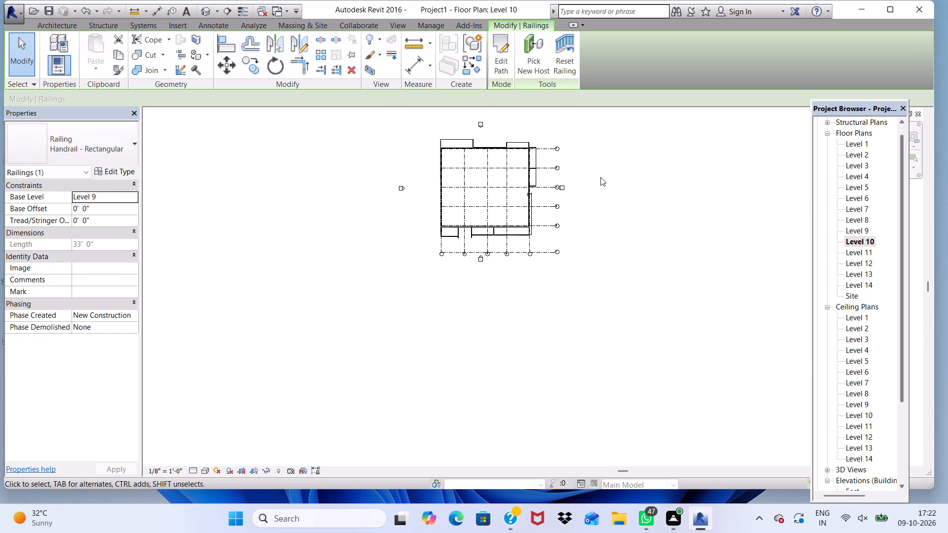
pyautogui.scroll(-3, 600, 177)
pyautogui.scroll(11, 538, 132)
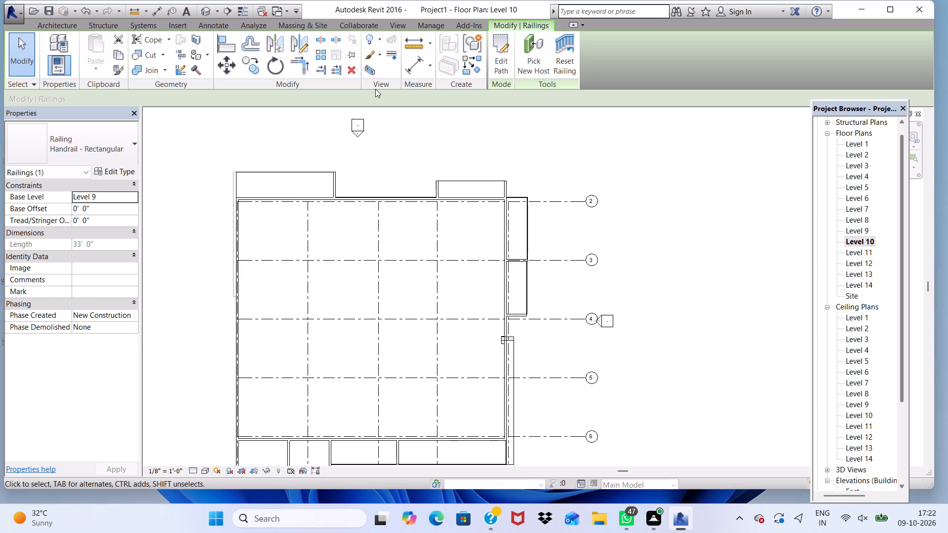
# Add a Level 10 Handrail - Rectangular front railing about 22' 4" long between the side walls of the grid 2 balcony between grids 10 and 11.
pyautogui.click(48, 27)
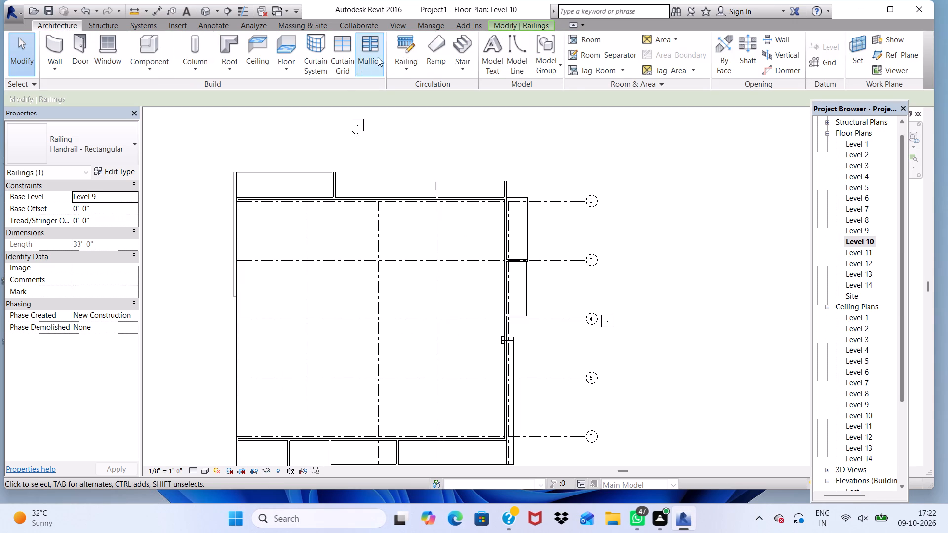
pyautogui.click(399, 42)
pyautogui.scroll(4, 454, 232)
pyautogui.scroll(5, 412, 137)
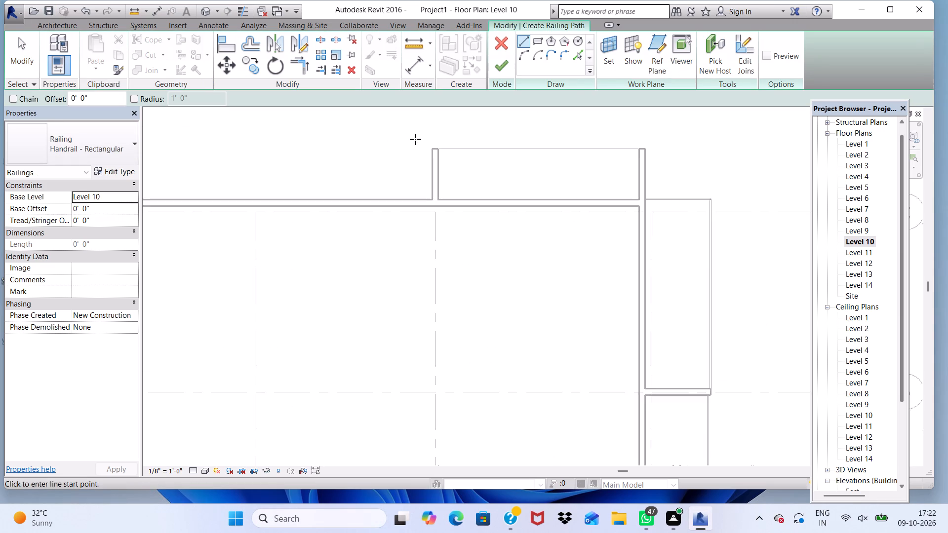
pyautogui.scroll(7, 415, 139)
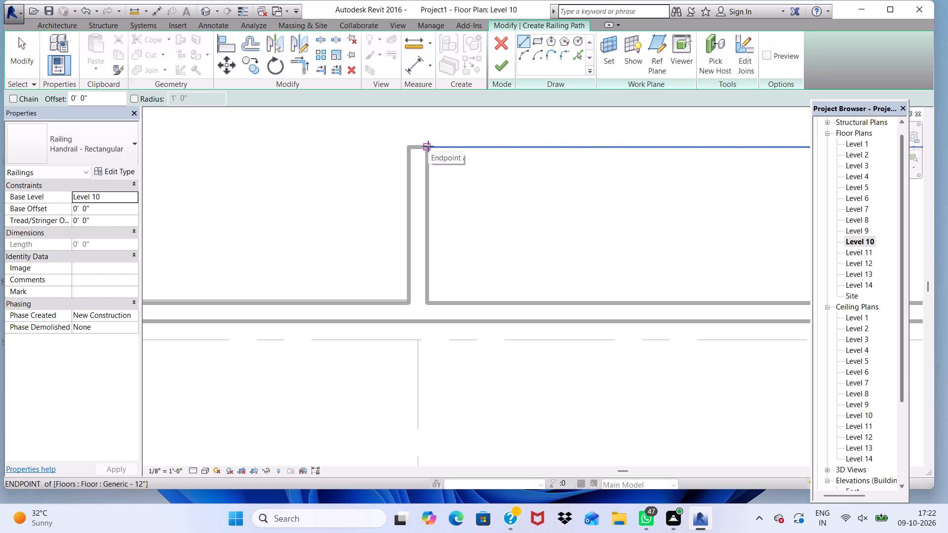
pyautogui.scroll(5, 428, 146)
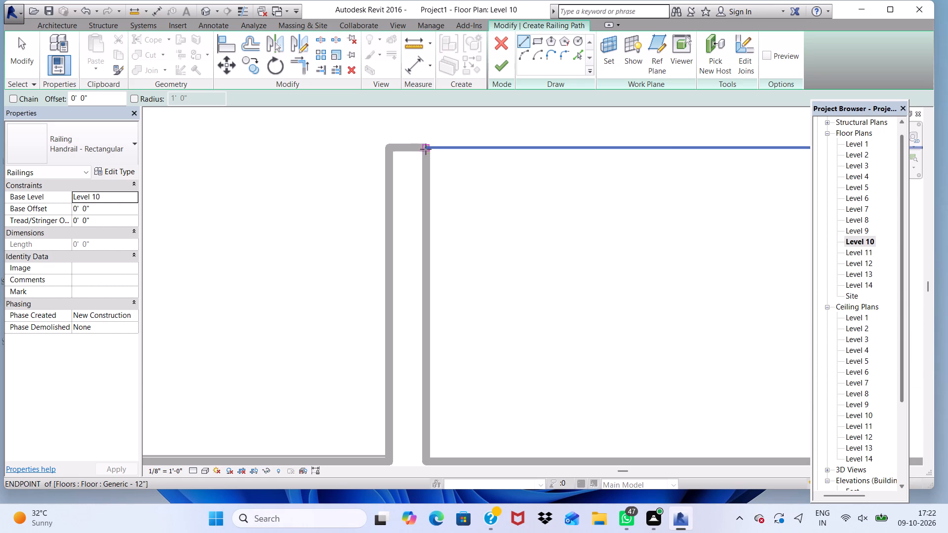
pyautogui.click(427, 148)
pyautogui.scroll(-10, 379, 153)
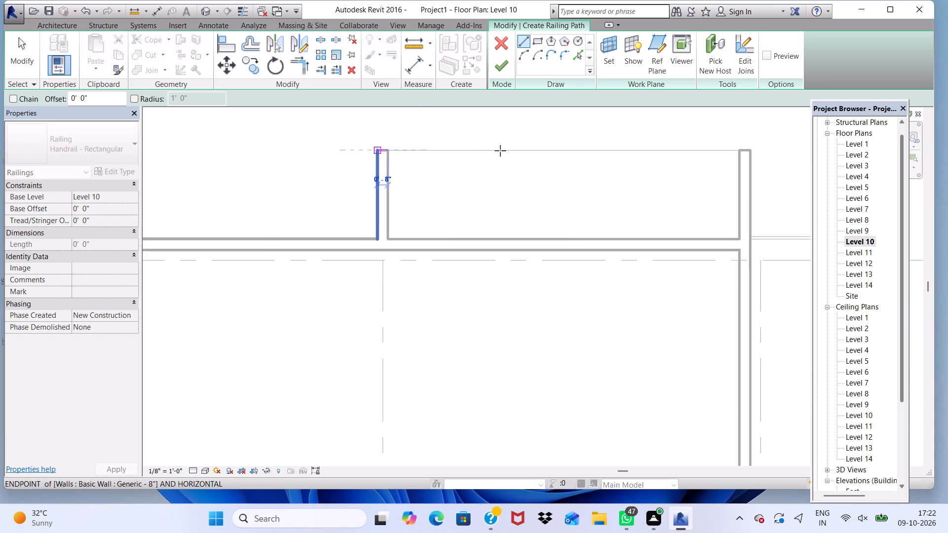
pyautogui.scroll(10, 677, 144)
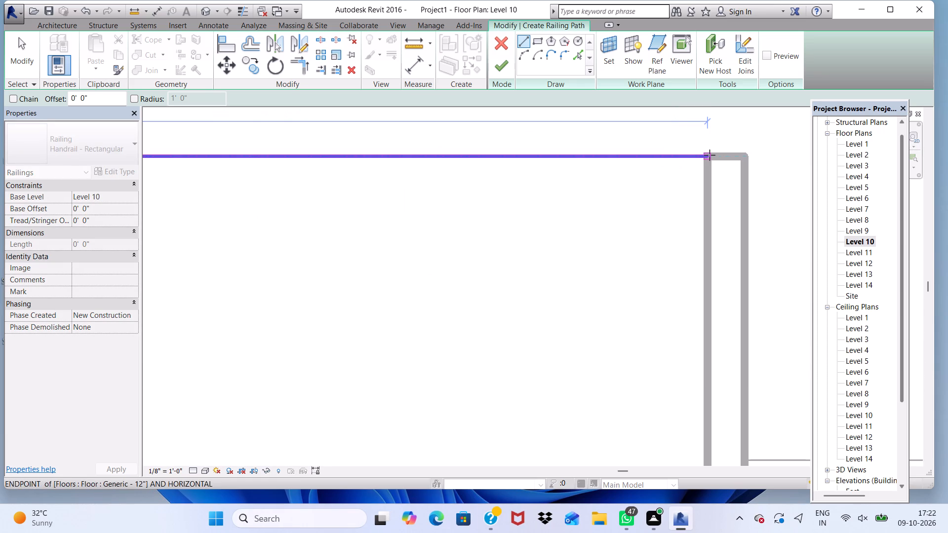
pyautogui.click(709, 156)
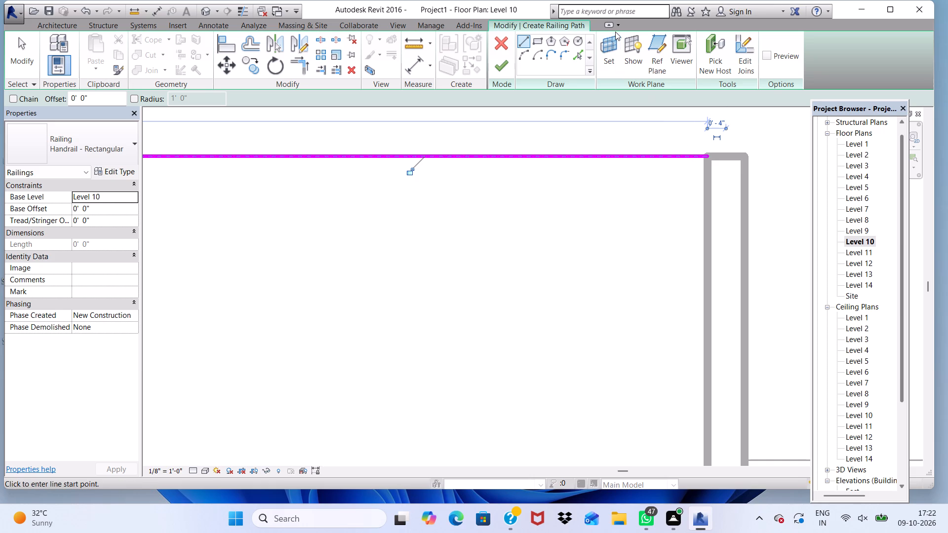
pyautogui.click(494, 61)
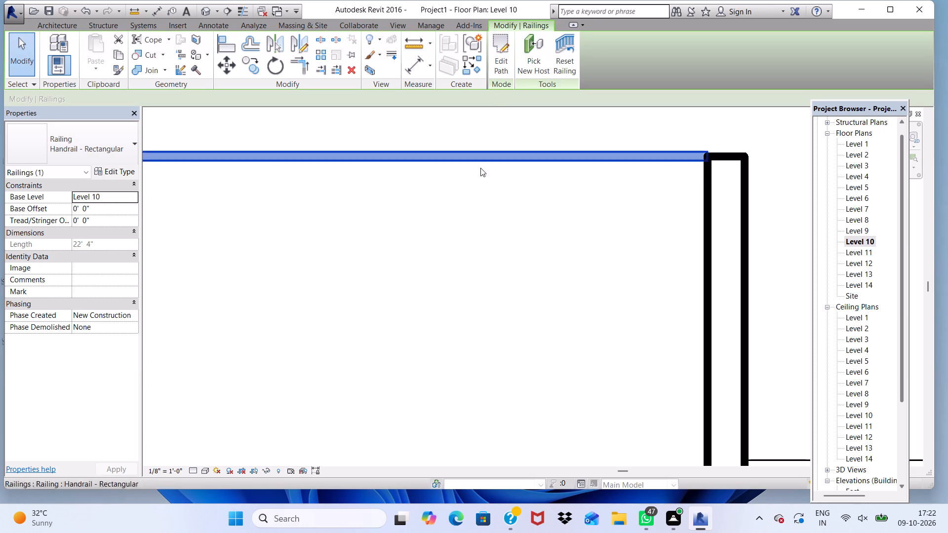
# Add a Level 10 Handrail - Rectangular front railing about 33' 0" long on the wider grid 2 balcony, from its open corner to the side wall.
pyautogui.scroll(-15, 473, 184)
pyautogui.scroll(-4, 502, 151)
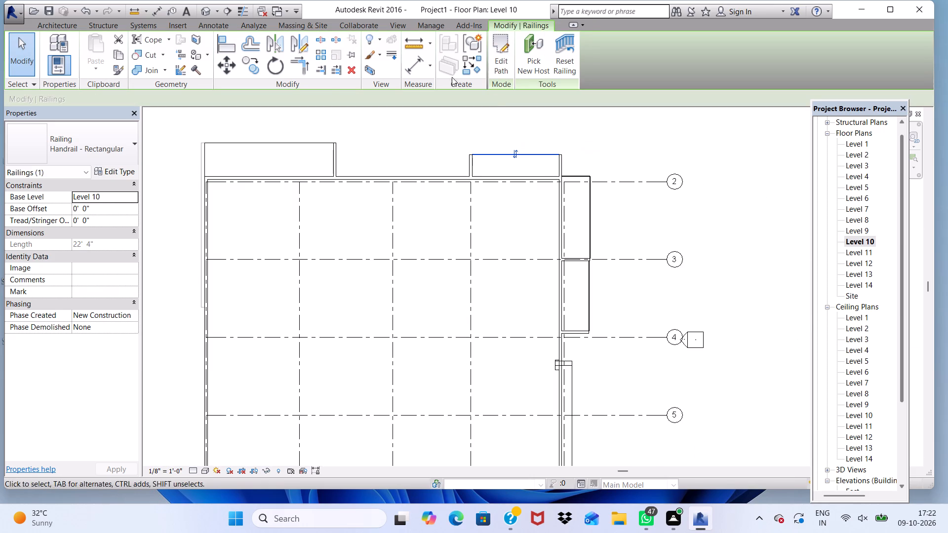
pyautogui.click(72, 24)
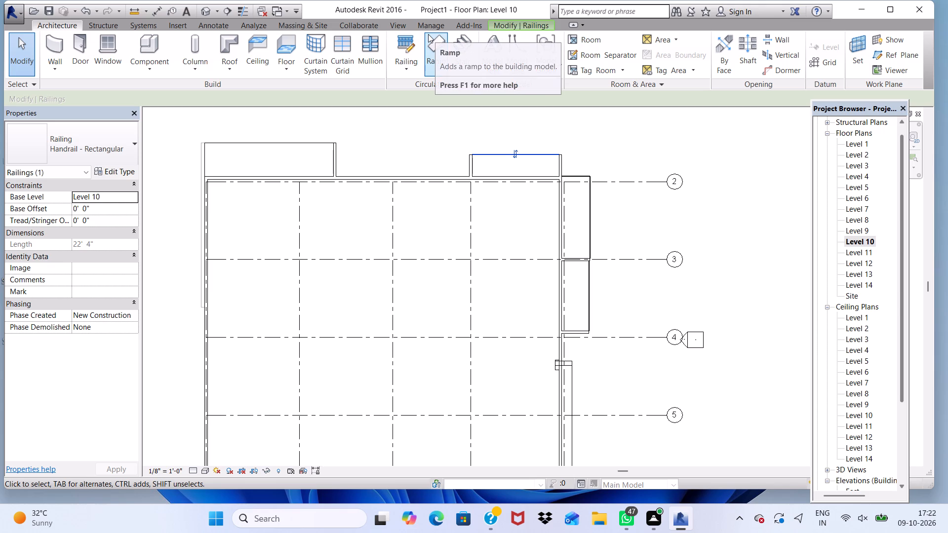
pyautogui.click(410, 37)
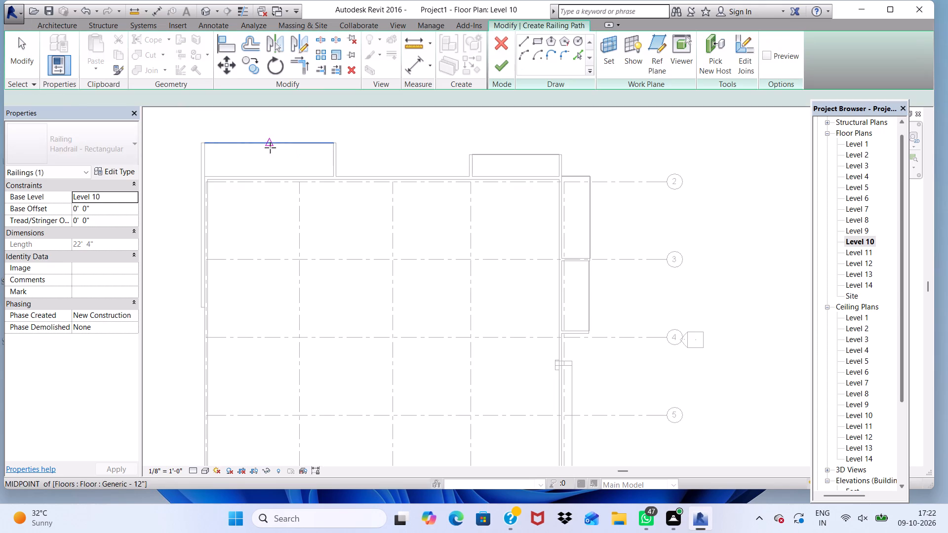
pyautogui.scroll(7, 218, 149)
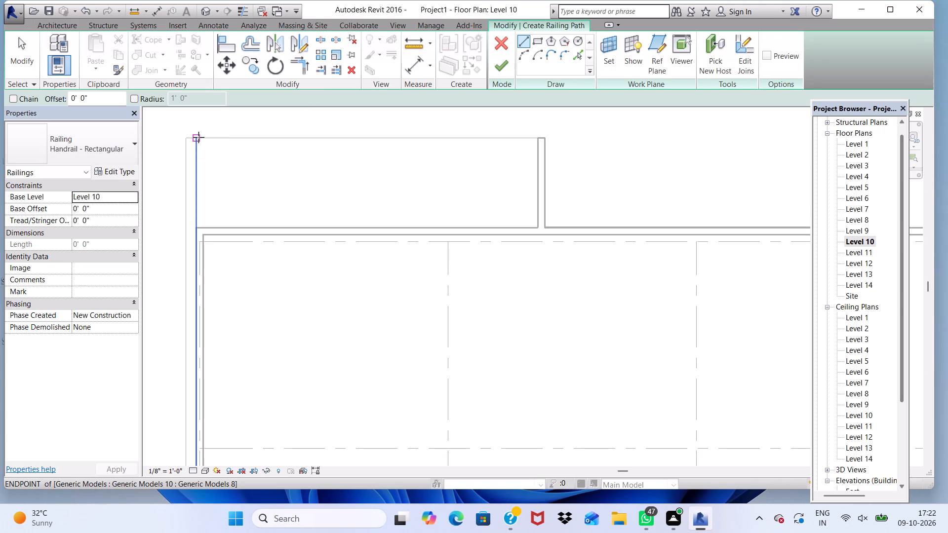
pyautogui.scroll(-1, 198, 137)
pyautogui.scroll(7, 197, 149)
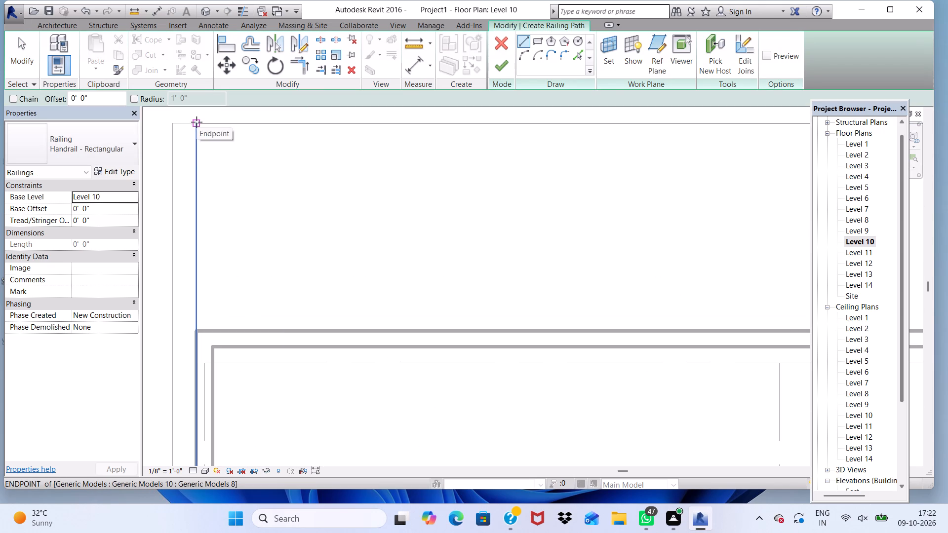
pyautogui.click(195, 122)
pyautogui.scroll(-6, 379, 124)
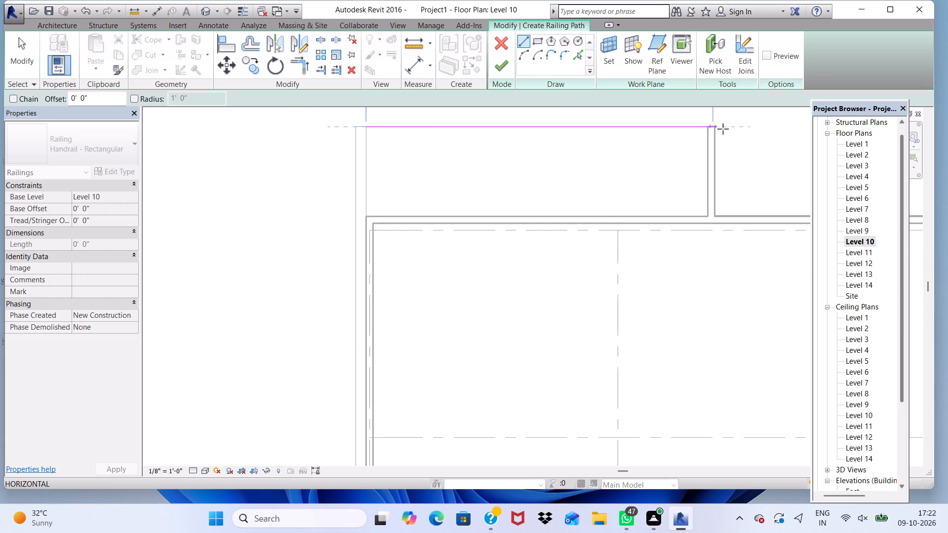
pyautogui.scroll(7, 723, 126)
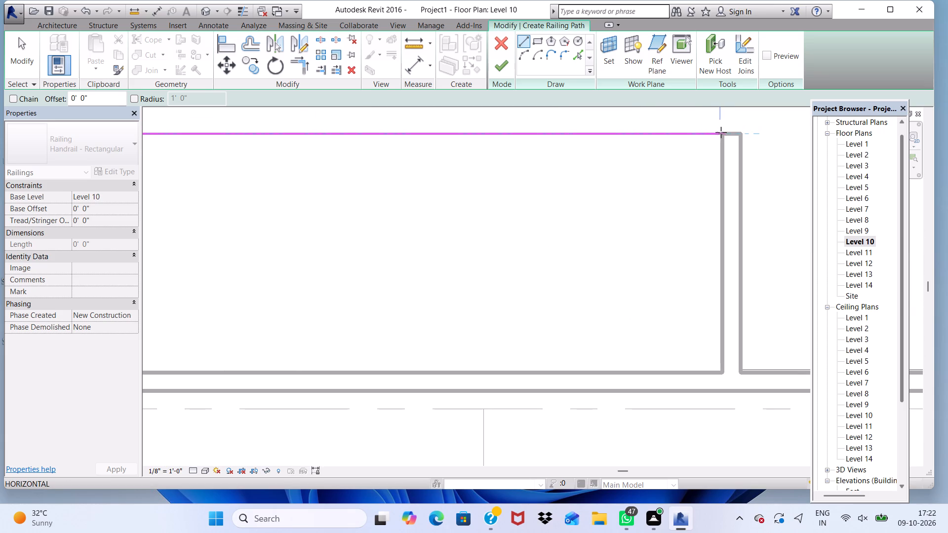
pyautogui.click(722, 135)
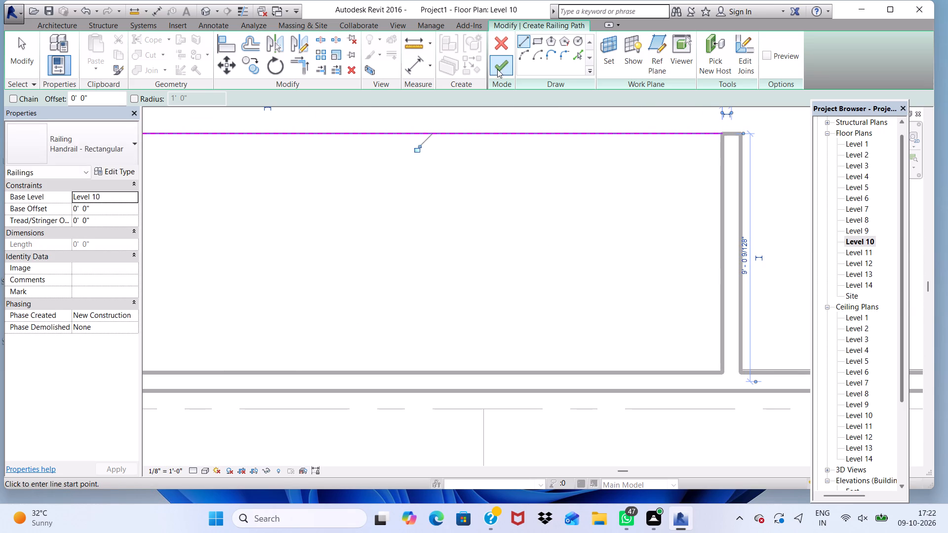
pyautogui.click(499, 67)
# Open the Level 11 floor plan at the unrailed balconies along grid 2.
pyautogui.scroll(-7, 500, 142)
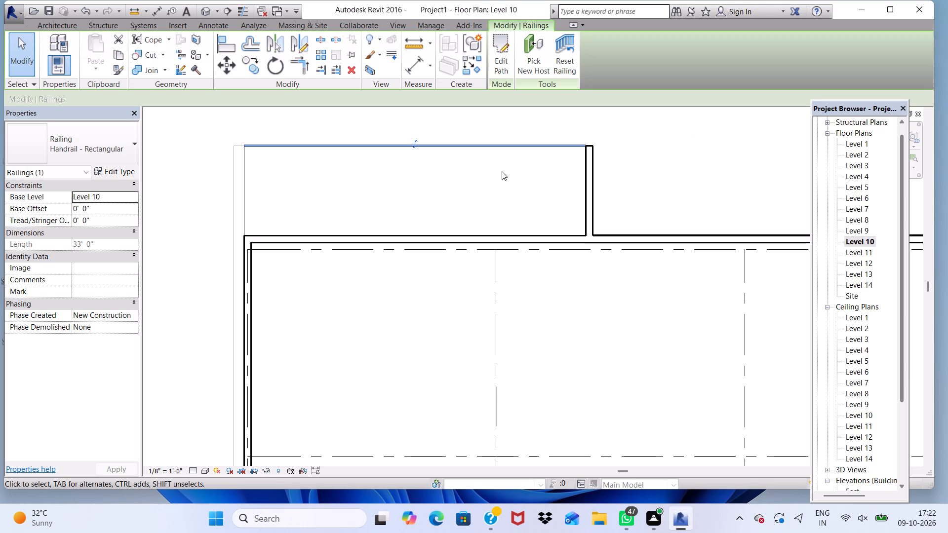
pyautogui.scroll(2, 499, 171)
pyautogui.scroll(-7, 505, 174)
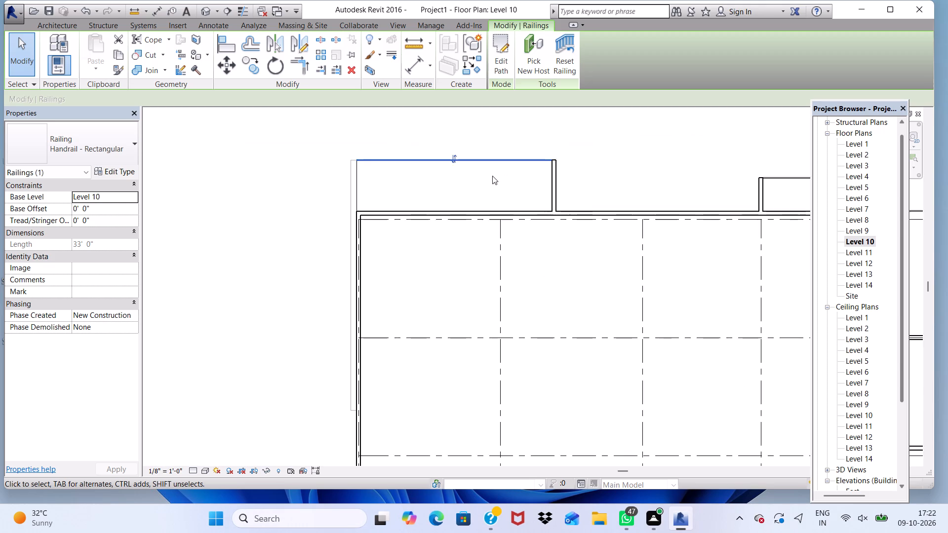
pyautogui.scroll(-4, 492, 176)
pyautogui.scroll(1, 497, 176)
pyautogui.scroll(-5, 482, 191)
pyautogui.scroll(1, 502, 188)
pyautogui.scroll(-1, 783, 312)
pyautogui.scroll(3, 863, 269)
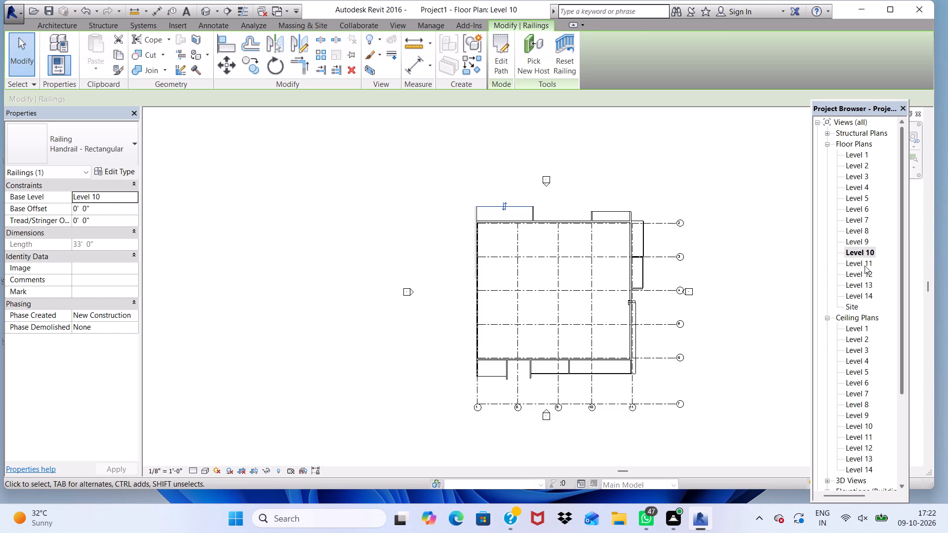
pyautogui.doubleClick(865, 265)
pyautogui.scroll(-5, 838, 270)
pyautogui.scroll(-4, 517, 191)
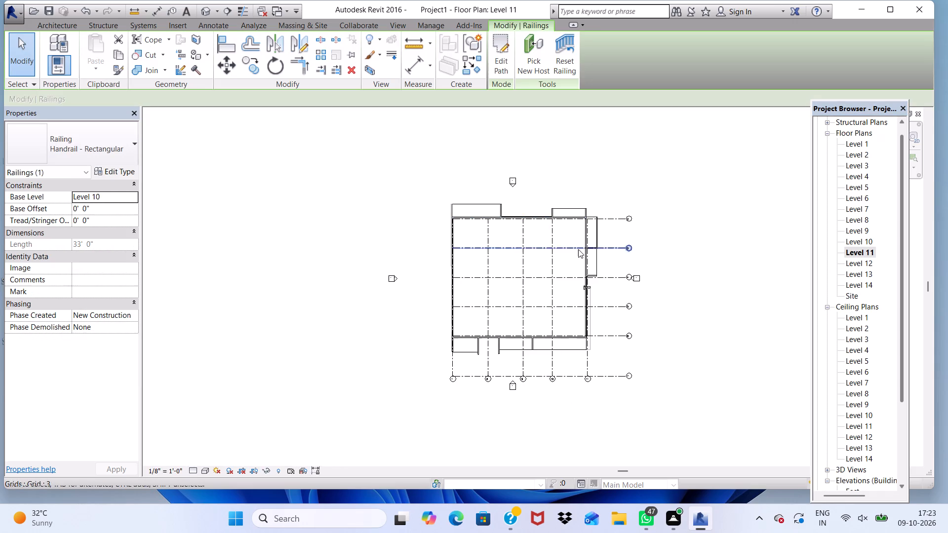
pyautogui.scroll(4, 583, 236)
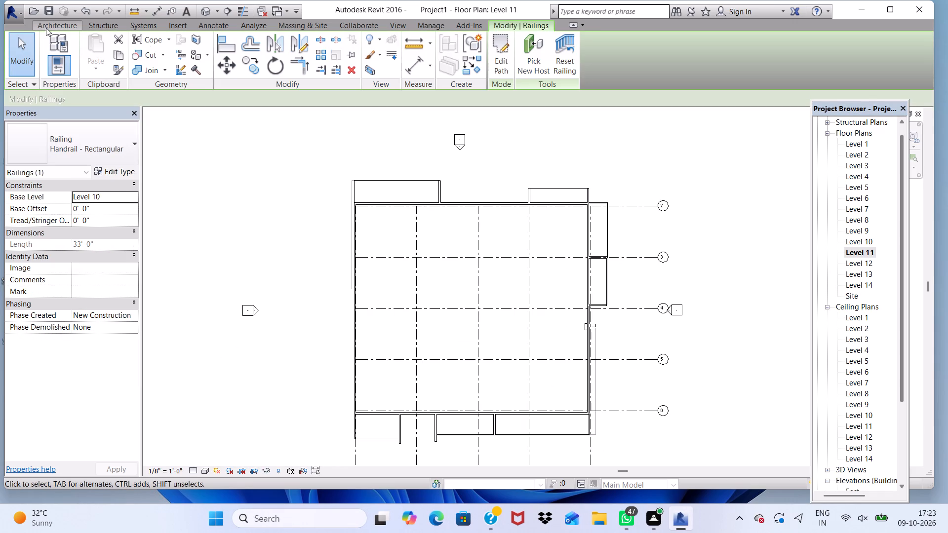
# Add a Level 11 Handrail - Rectangular front railing about 22' 4" long between the side walls of the narrower grid 2 balcony.
pyautogui.click(46, 28)
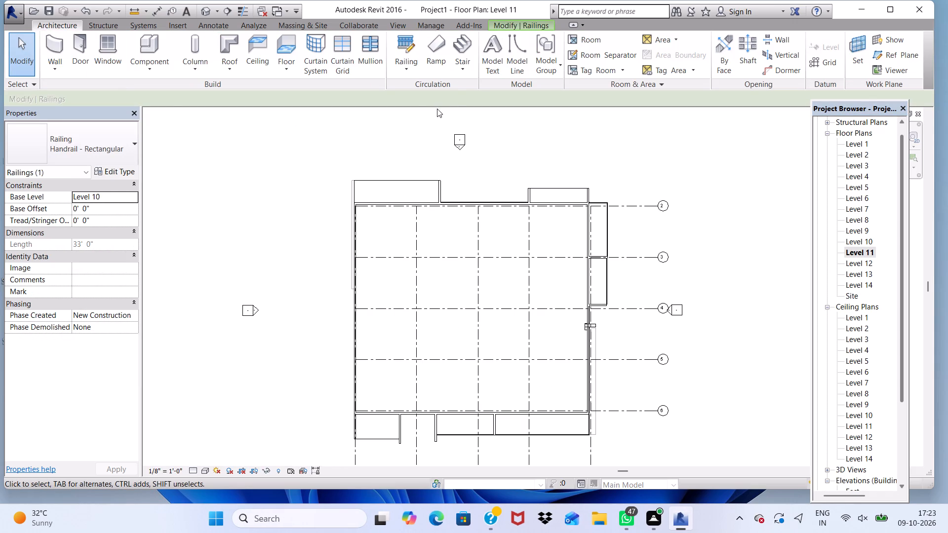
pyautogui.click(412, 38)
pyautogui.scroll(7, 552, 194)
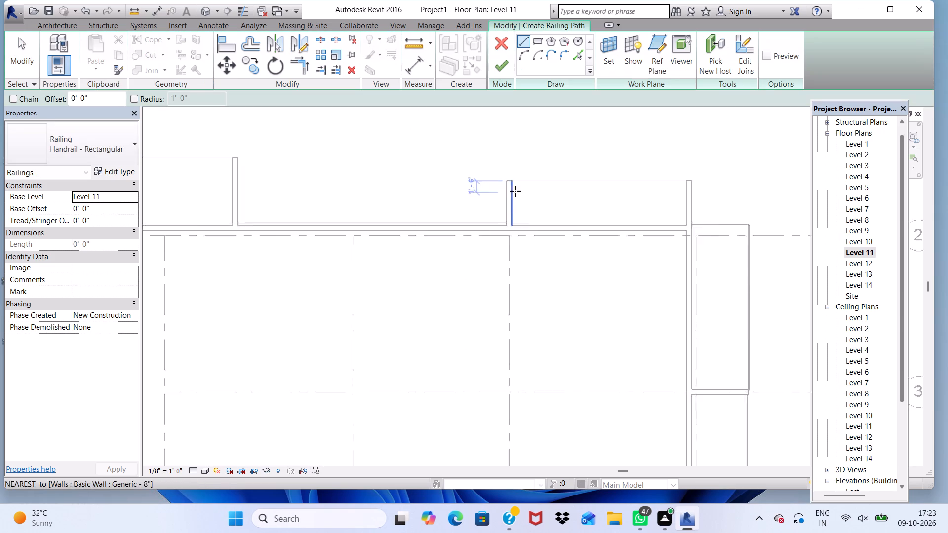
pyautogui.scroll(11, 515, 191)
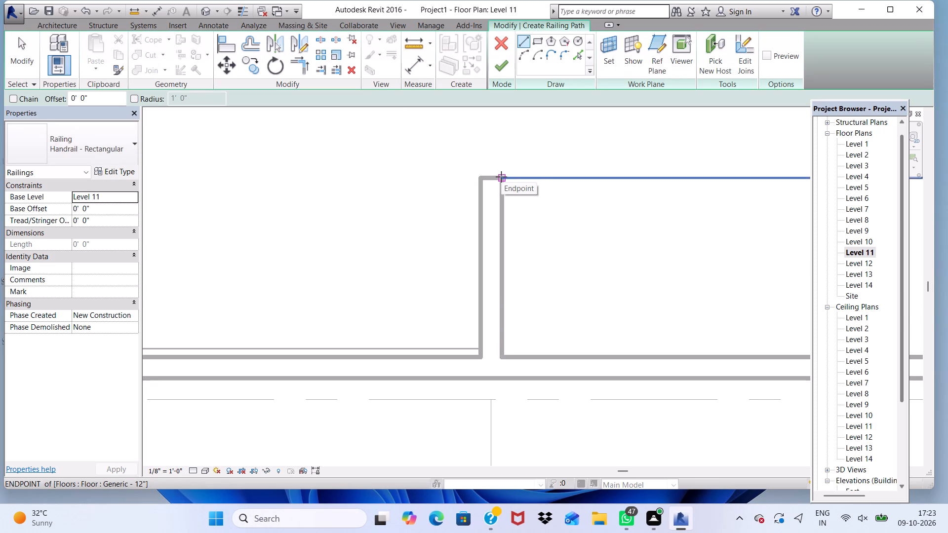
pyautogui.click(501, 177)
pyautogui.scroll(-5, 438, 186)
pyautogui.scroll(-5, 382, 187)
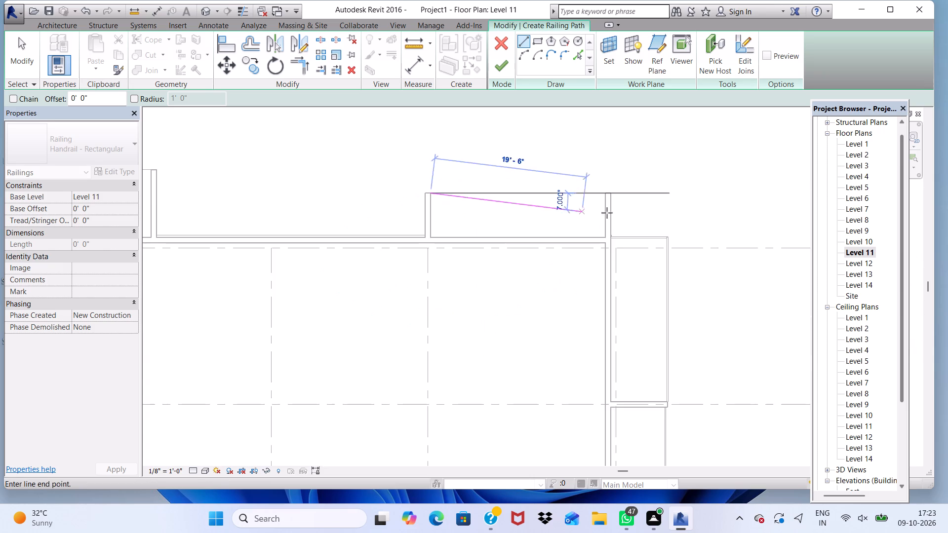
pyautogui.scroll(4, 646, 209)
pyautogui.scroll(7, 581, 177)
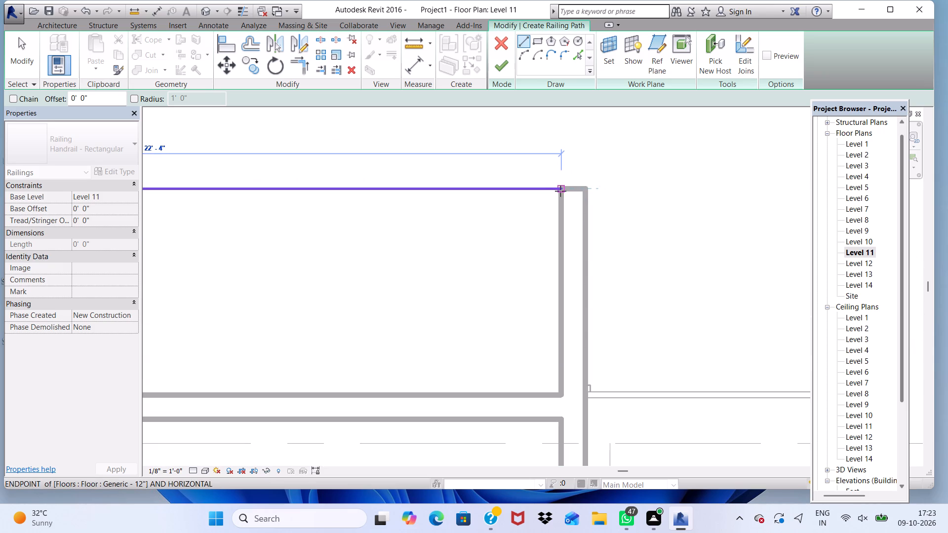
pyautogui.click(564, 188)
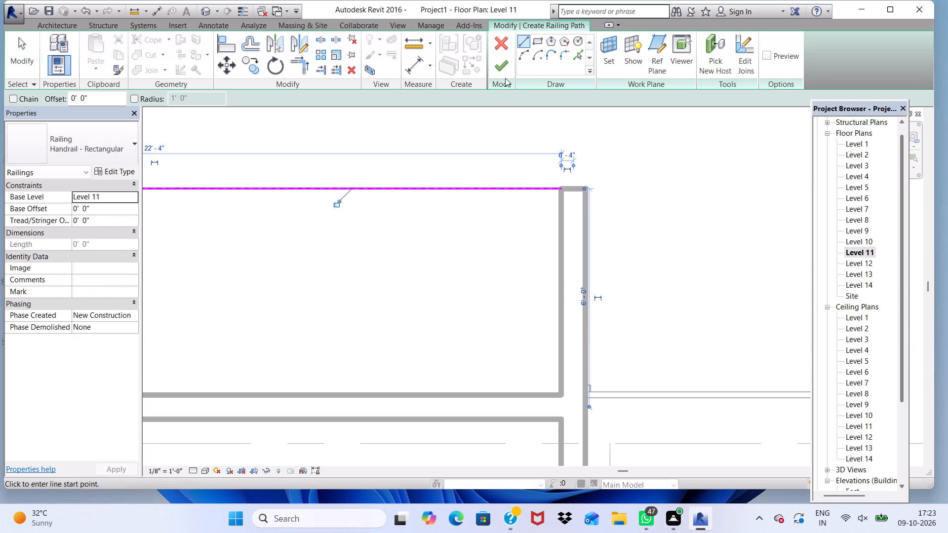
pyautogui.click(507, 62)
# Add a Level 11 Handrail - Rectangular front railing about 33' 0" long on the wider grid 2 balcony, from its open corner to the side wall.
pyautogui.scroll(-5, 489, 94)
pyautogui.scroll(-10, 555, 184)
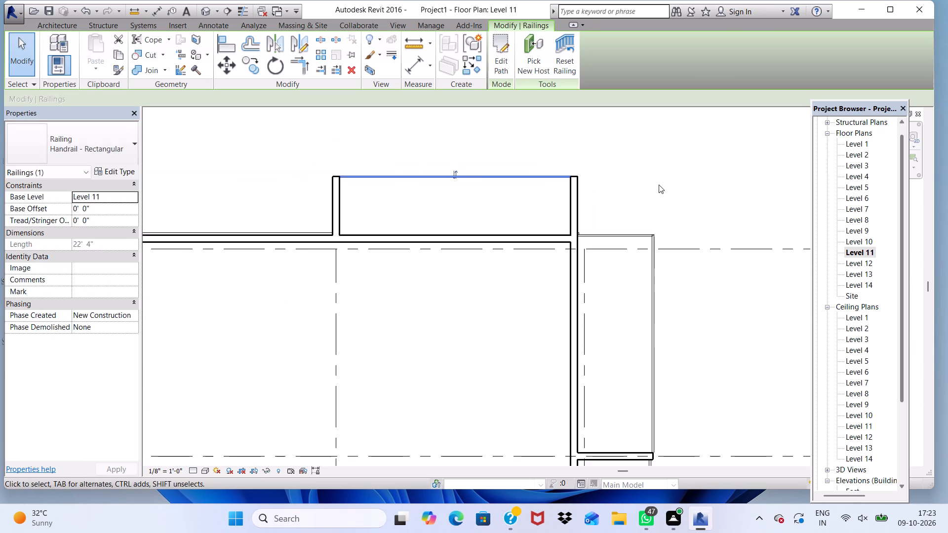
pyautogui.click(56, 26)
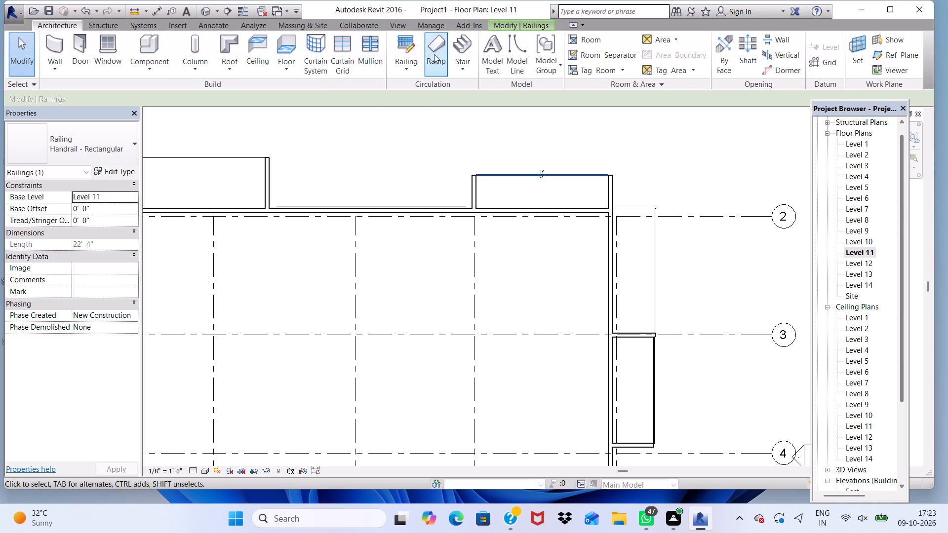
pyautogui.click(402, 41)
pyautogui.scroll(-7, 463, 200)
pyautogui.scroll(2, 304, 184)
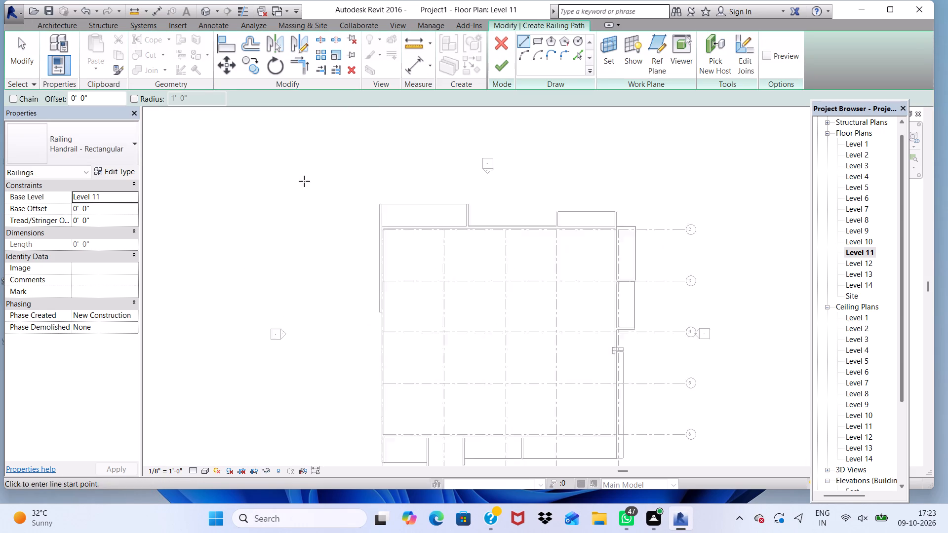
pyautogui.scroll(2, 304, 181)
pyautogui.scroll(17, 431, 238)
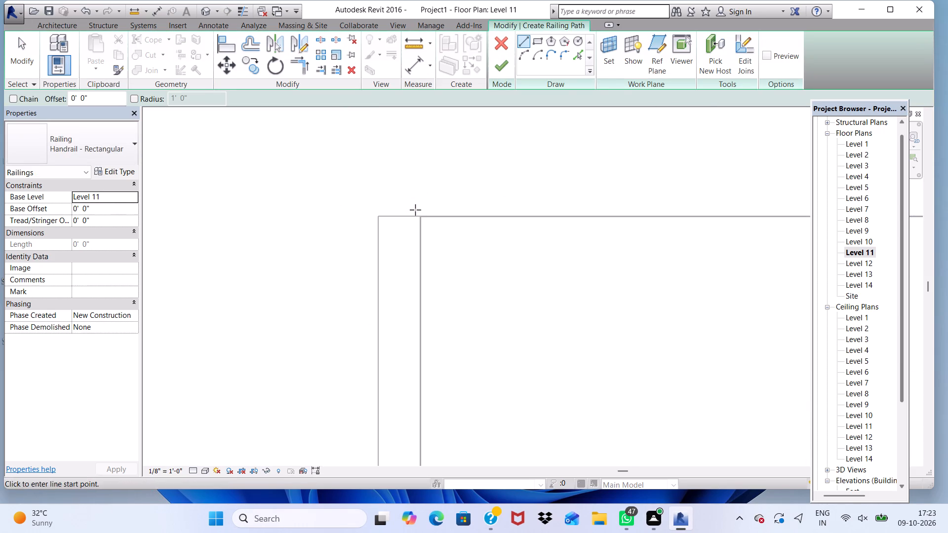
pyautogui.click(421, 215)
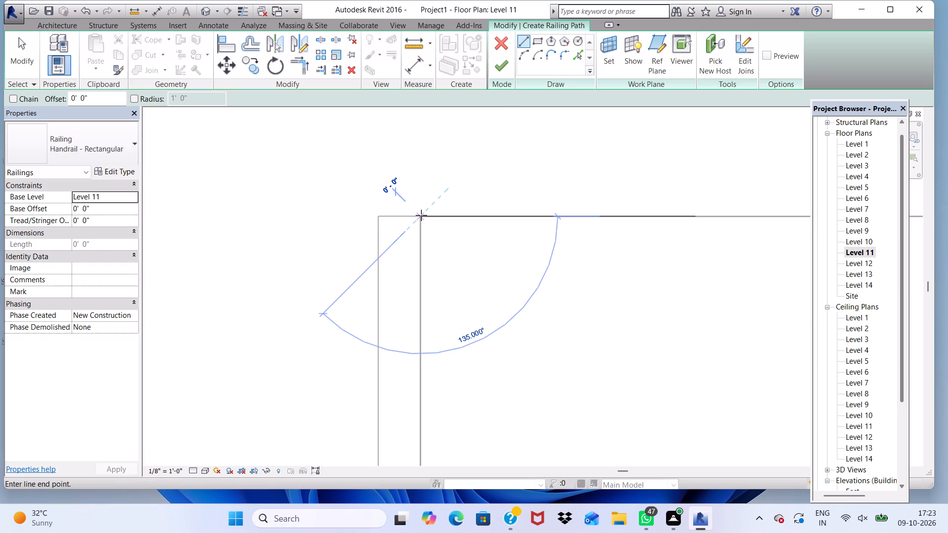
pyautogui.scroll(-9, 341, 199)
pyautogui.scroll(5, 729, 211)
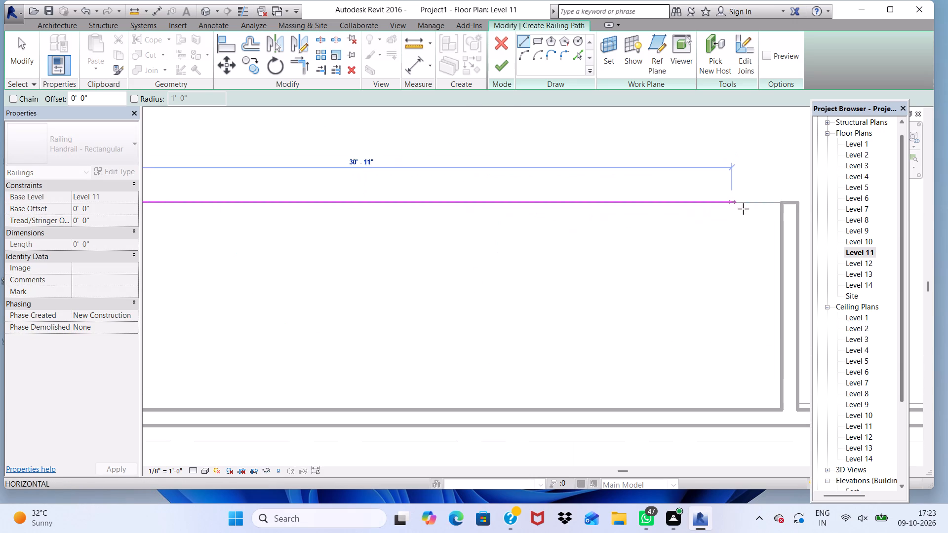
pyautogui.scroll(3, 810, 209)
pyautogui.scroll(2, 766, 201)
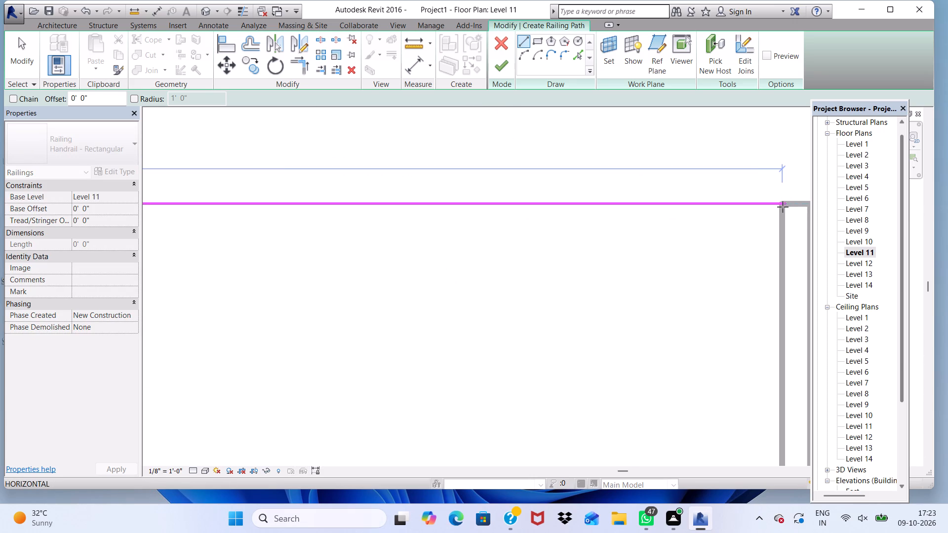
pyautogui.click(783, 206)
pyautogui.click(494, 65)
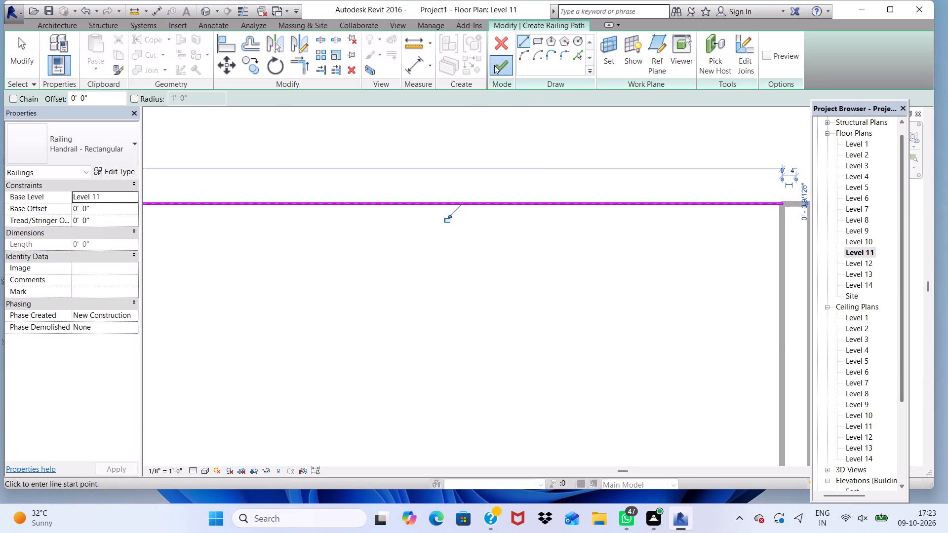
# Examine the building's facades in the 3D view for balcony railings and edges still to complete.
pyautogui.scroll(-20, 491, 92)
pyautogui.scroll(-6, 491, 92)
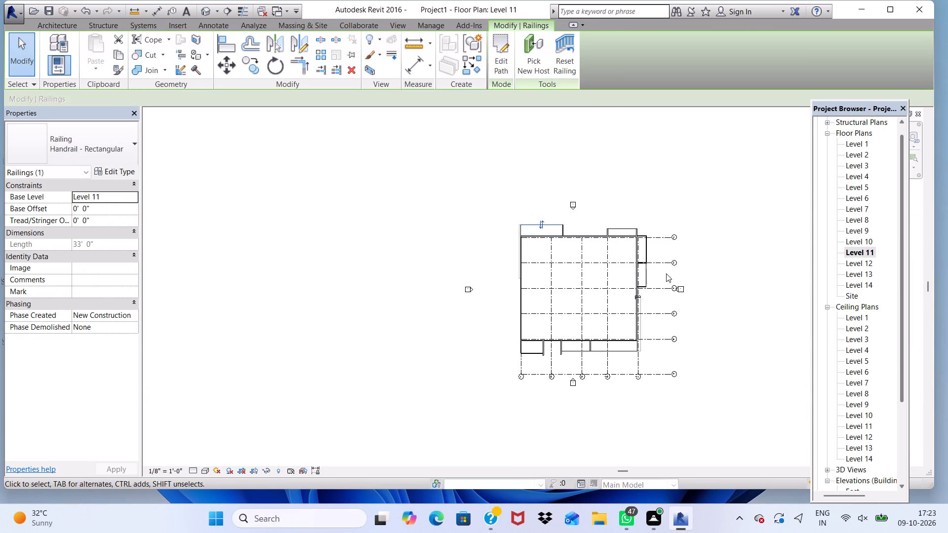
pyautogui.click(211, 14)
pyautogui.scroll(-3, 528, 282)
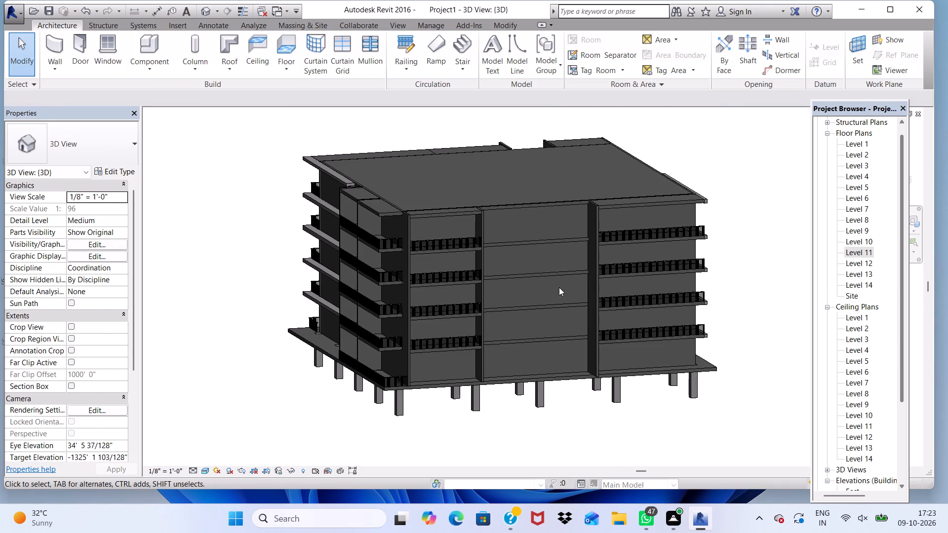
pyautogui.keyDown('shift'); pyautogui.moveTo(596, 311); pyautogui.dragTo(592, 314, button='middle'); pyautogui.keyUp('shift')
pyautogui.keyDown('shift'); pyautogui.scroll(-1, 596, 311); pyautogui.keyUp('shift')
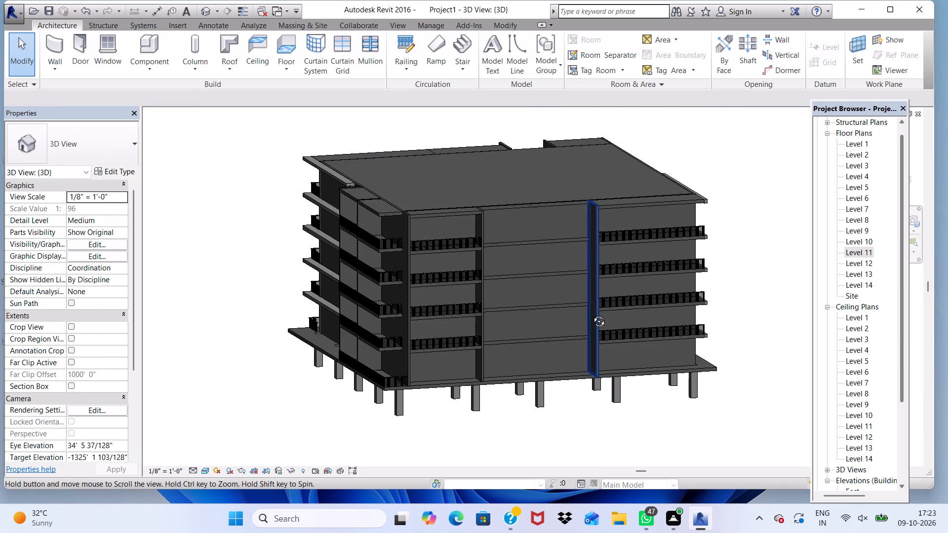
pyautogui.keyDown('shift'); pyautogui.moveTo(592, 314); pyautogui.dragTo(390, 309, button='middle'); pyautogui.keyUp('shift')
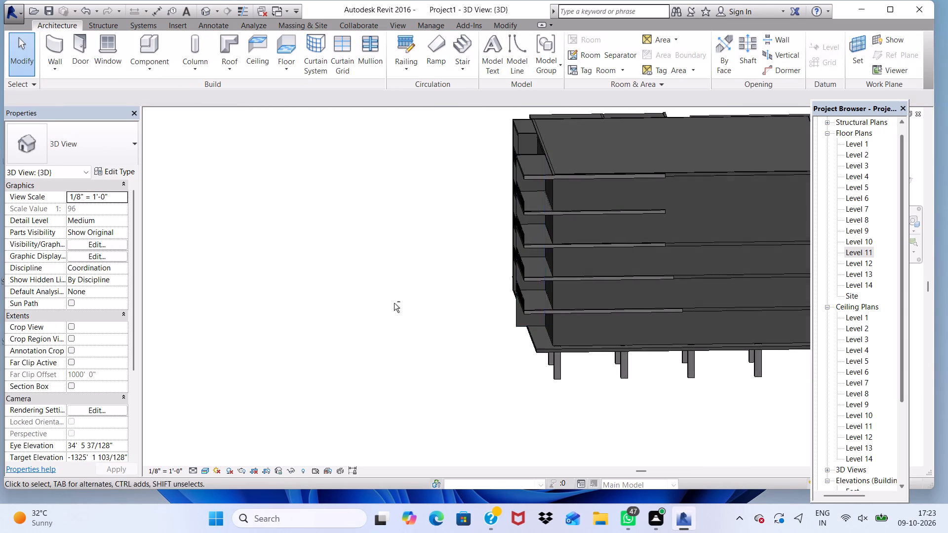
pyautogui.scroll(18, 544, 240)
pyautogui.scroll(2, 507, 187)
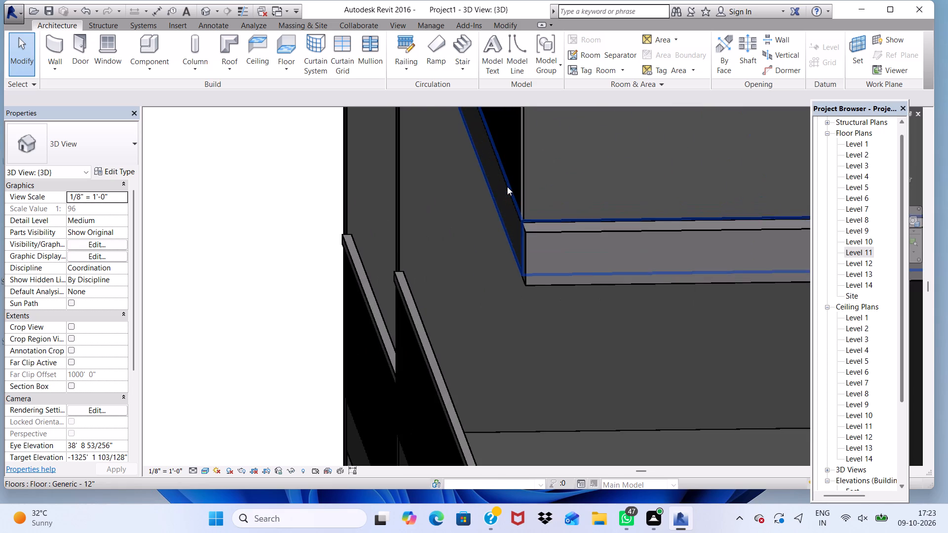
pyautogui.scroll(6, 507, 187)
pyautogui.click(534, 238)
pyautogui.scroll(-4, 478, 228)
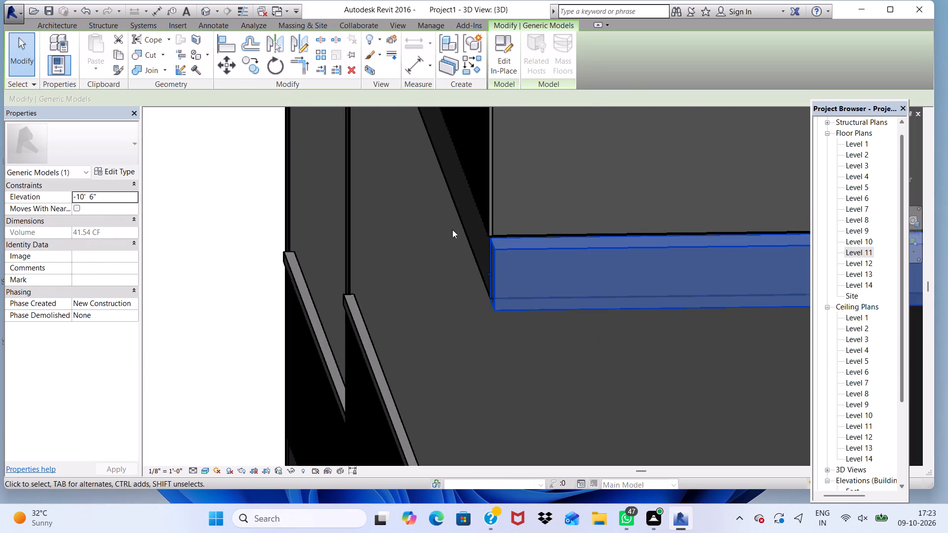
pyautogui.scroll(-12, 452, 229)
pyautogui.scroll(-7, 559, 232)
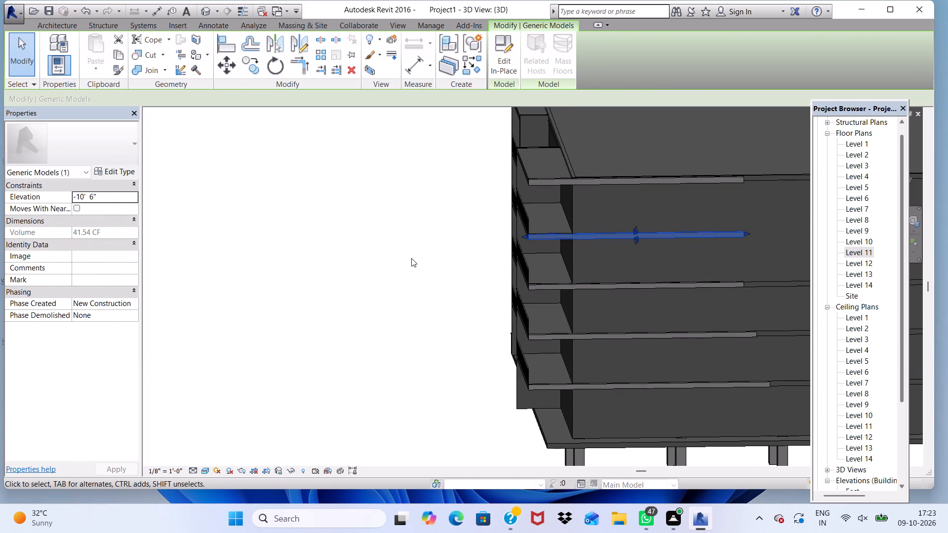
pyautogui.click(411, 258)
pyautogui.scroll(5, 513, 273)
pyautogui.scroll(4, 634, 137)
pyautogui.scroll(5, 569, 216)
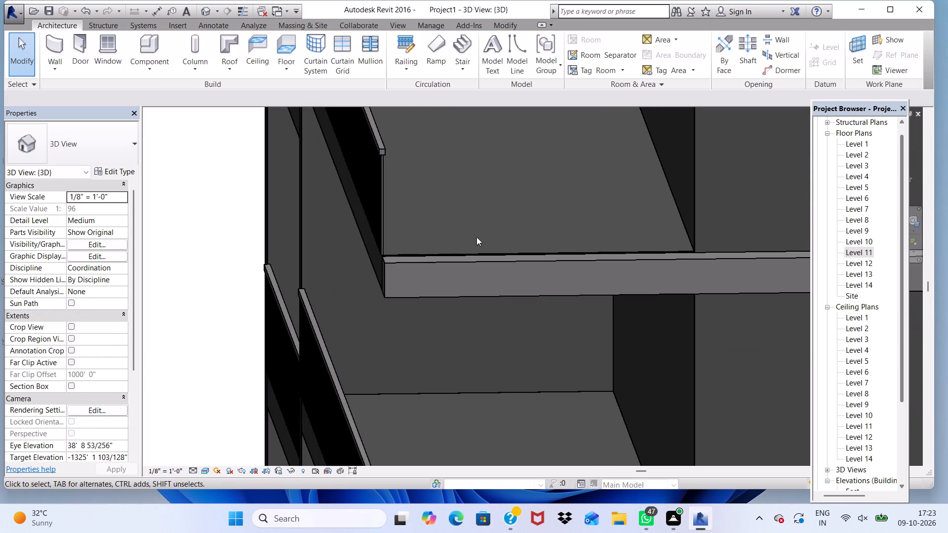
pyautogui.moveTo(449, 250); pyautogui.dragTo(470, 229, button='middle')
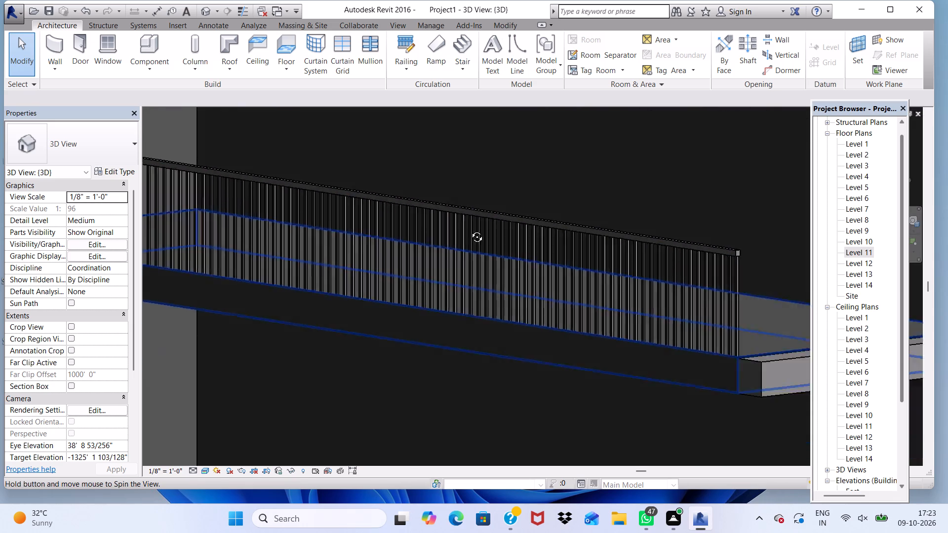
pyautogui.moveTo(470, 229); pyautogui.dragTo(429, 224, button='middle')
pyautogui.scroll(1, 427, 224)
pyautogui.scroll(-12, 427, 224)
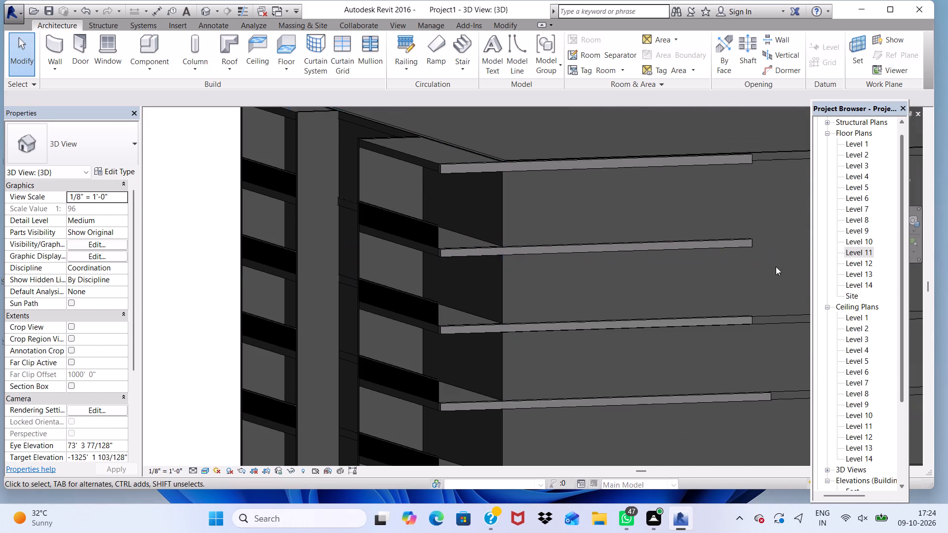
pyautogui.scroll(-8, 618, 211)
pyautogui.scroll(4, 592, 298)
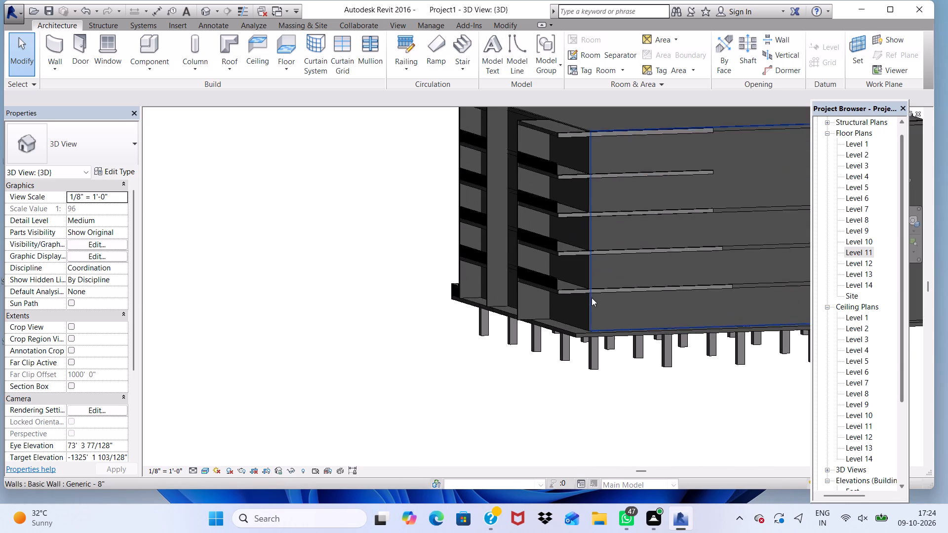
pyautogui.scroll(3, 857, 157)
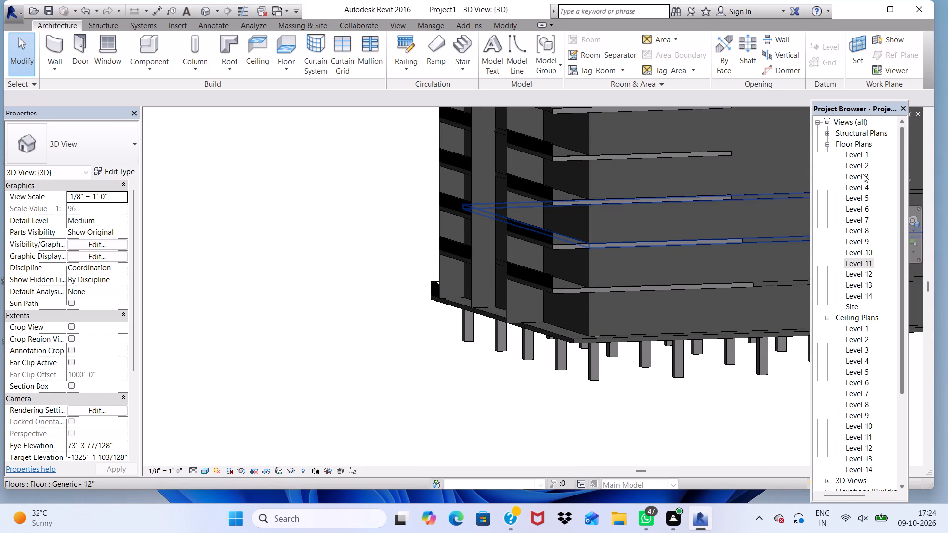
# Open the Level 2 floor plan at the slab edge and projecting walls along grid 2.
pyautogui.doubleClick(859, 166)
pyautogui.scroll(-3, 680, 230)
pyautogui.scroll(-3, 553, 228)
pyautogui.scroll(4, 417, 165)
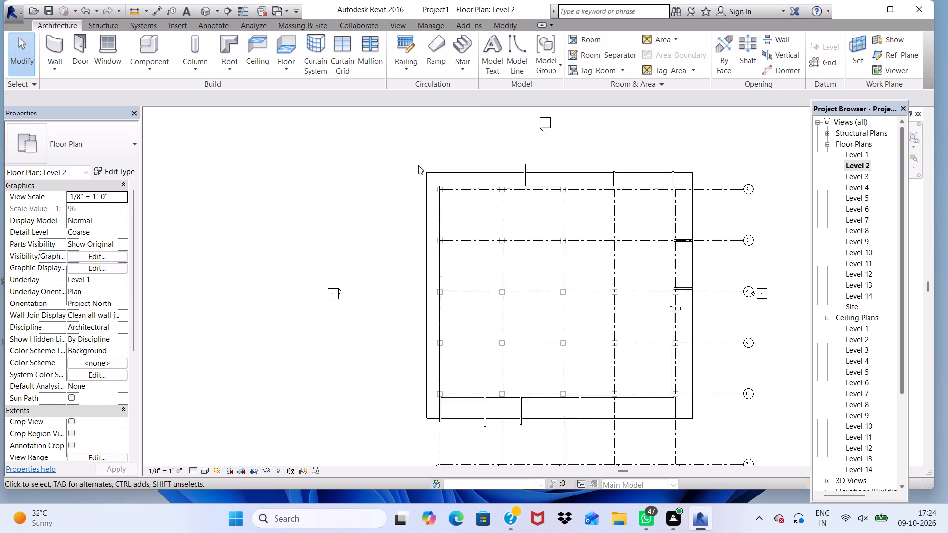
pyautogui.scroll(3, 491, 191)
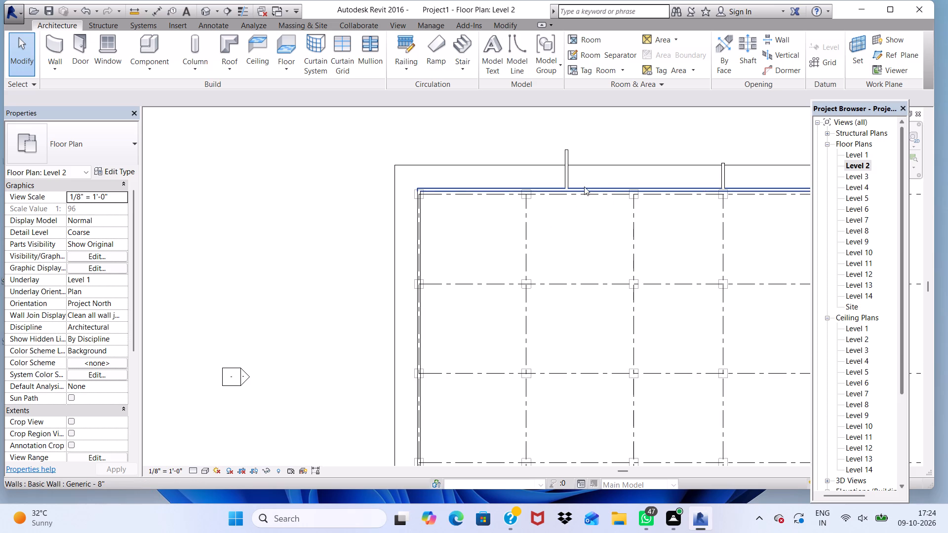
pyautogui.scroll(2, 719, 163)
pyautogui.scroll(-5, 456, 190)
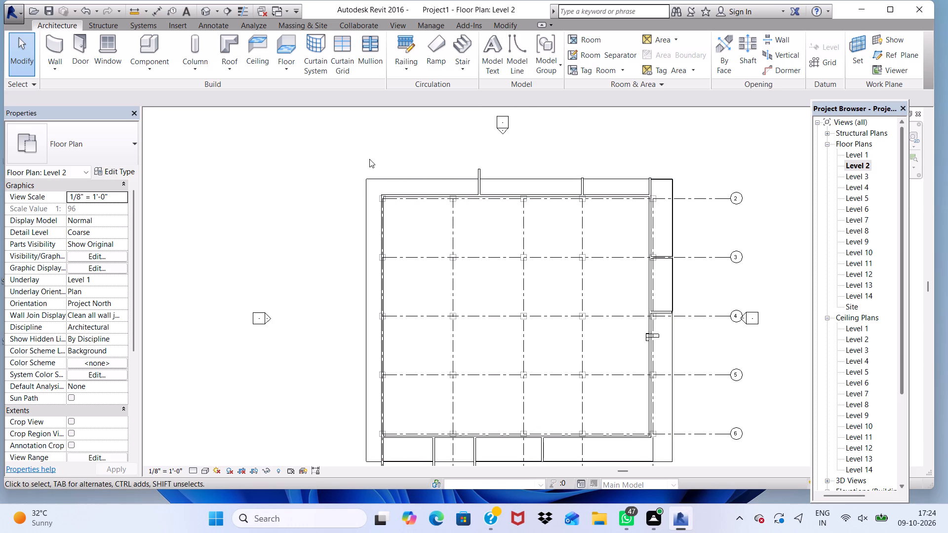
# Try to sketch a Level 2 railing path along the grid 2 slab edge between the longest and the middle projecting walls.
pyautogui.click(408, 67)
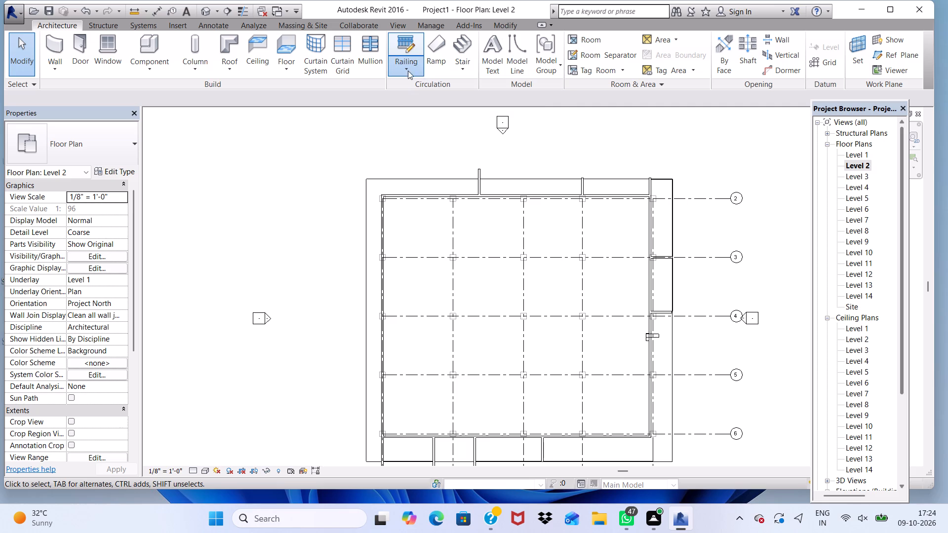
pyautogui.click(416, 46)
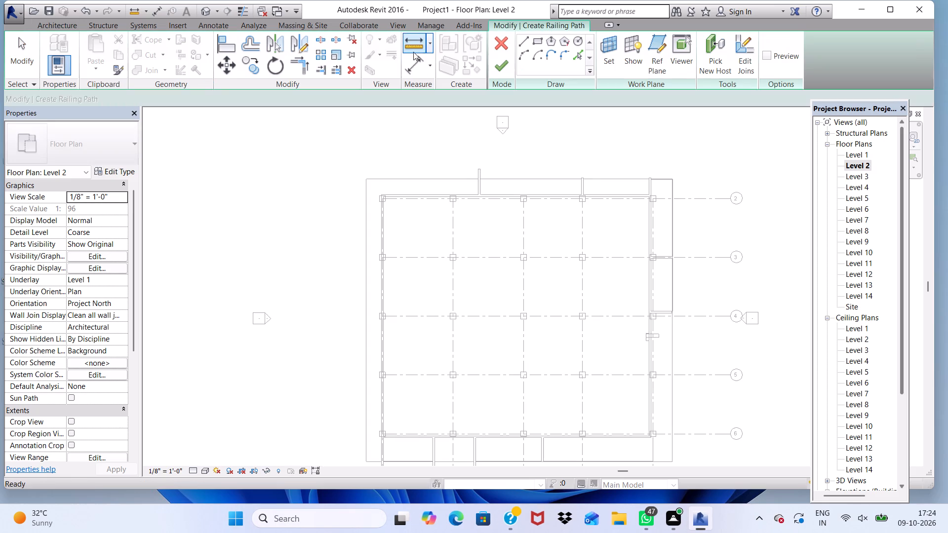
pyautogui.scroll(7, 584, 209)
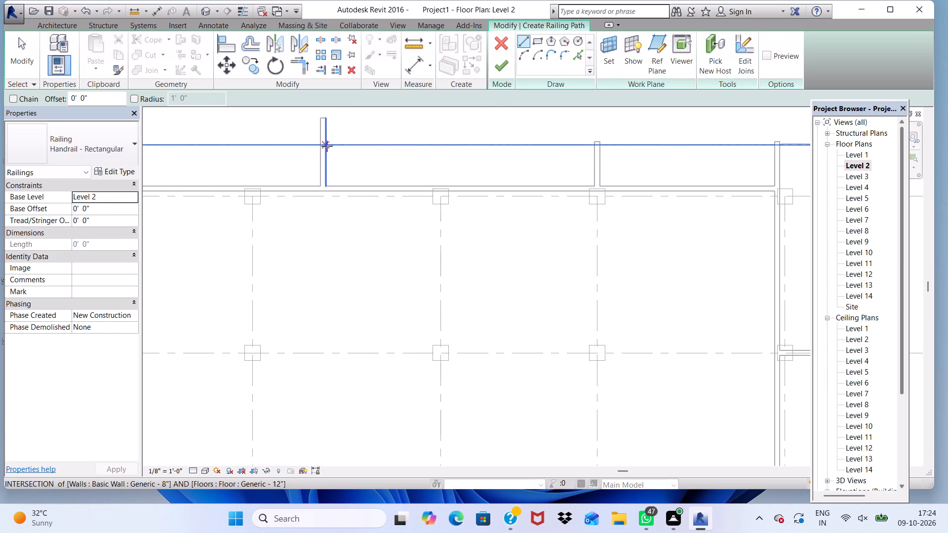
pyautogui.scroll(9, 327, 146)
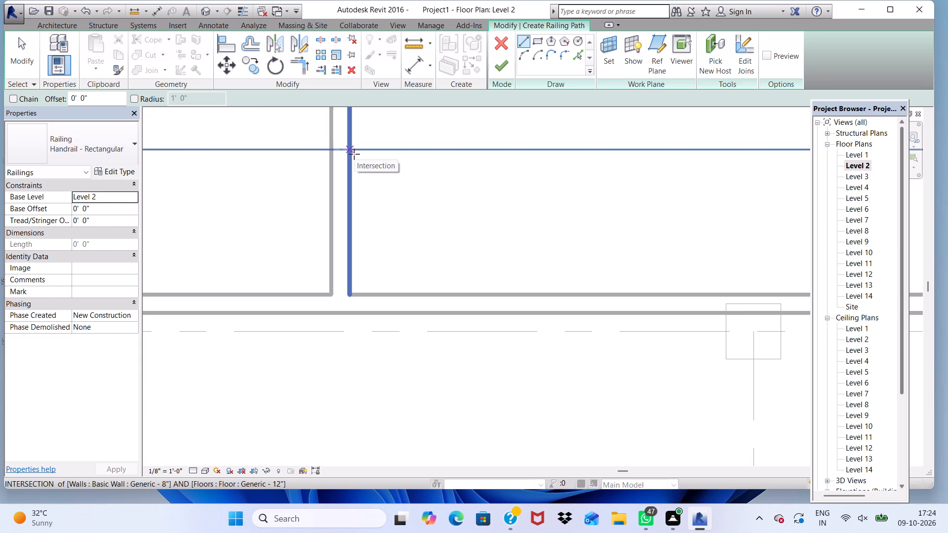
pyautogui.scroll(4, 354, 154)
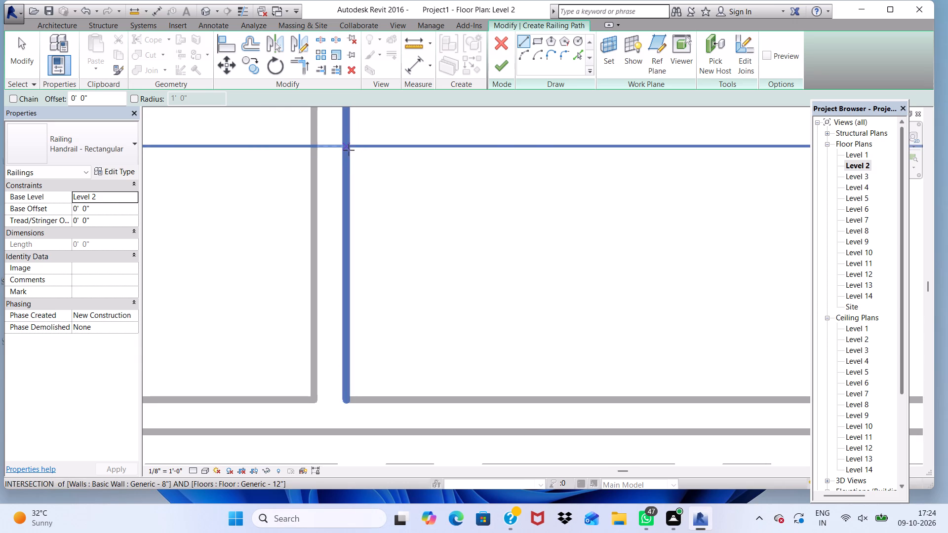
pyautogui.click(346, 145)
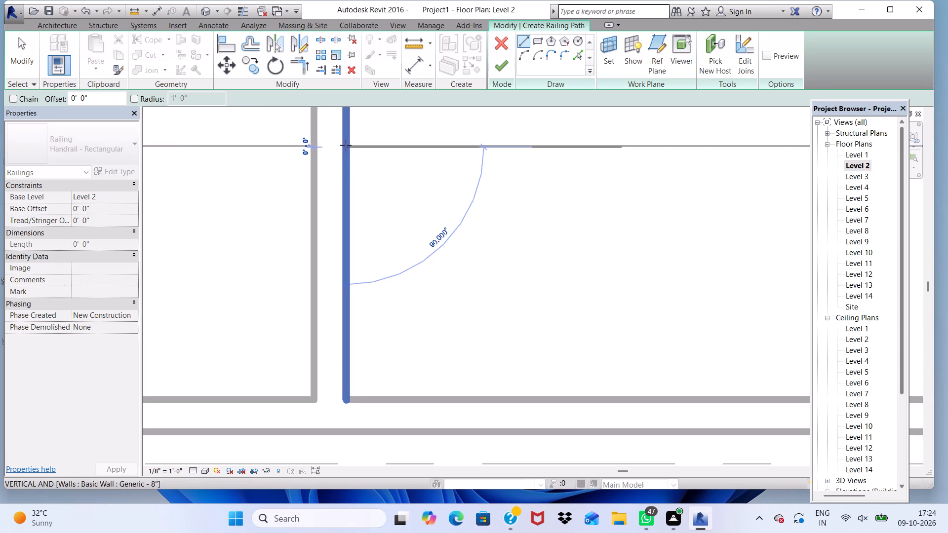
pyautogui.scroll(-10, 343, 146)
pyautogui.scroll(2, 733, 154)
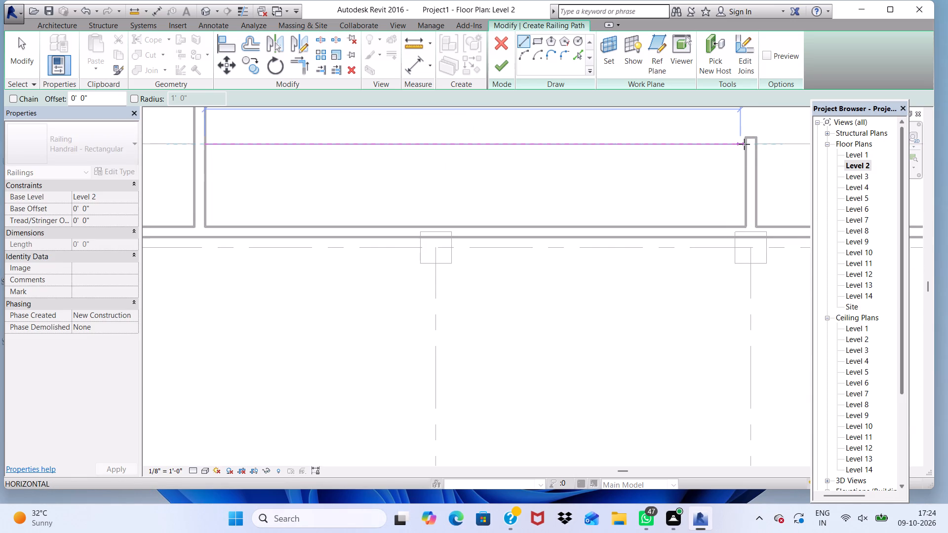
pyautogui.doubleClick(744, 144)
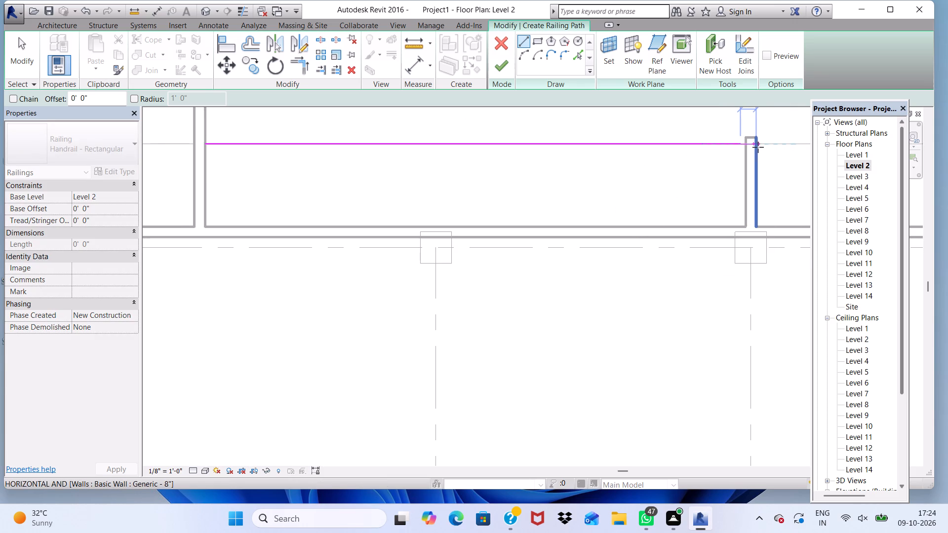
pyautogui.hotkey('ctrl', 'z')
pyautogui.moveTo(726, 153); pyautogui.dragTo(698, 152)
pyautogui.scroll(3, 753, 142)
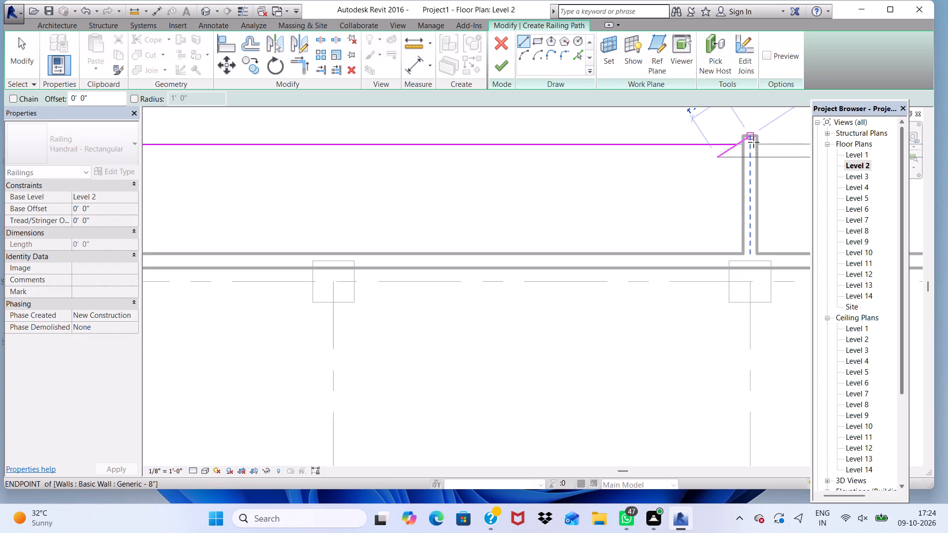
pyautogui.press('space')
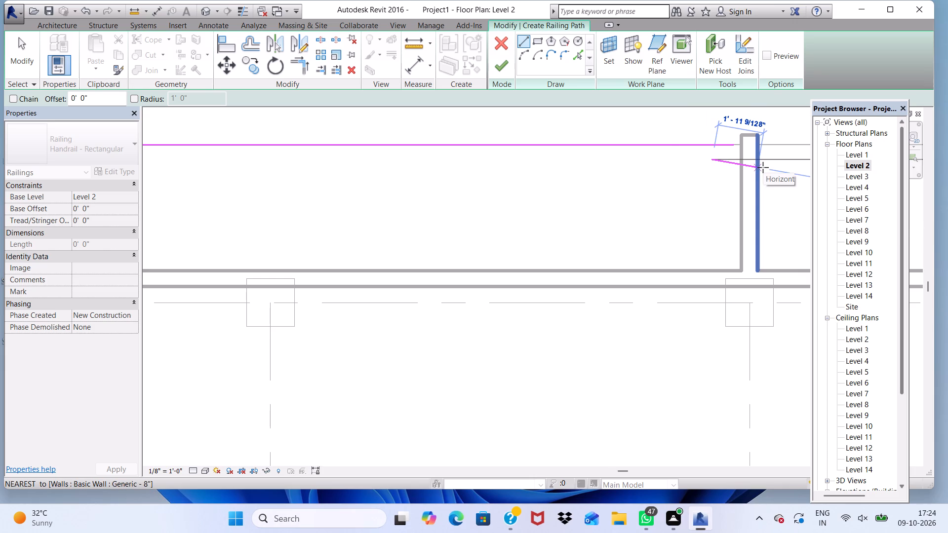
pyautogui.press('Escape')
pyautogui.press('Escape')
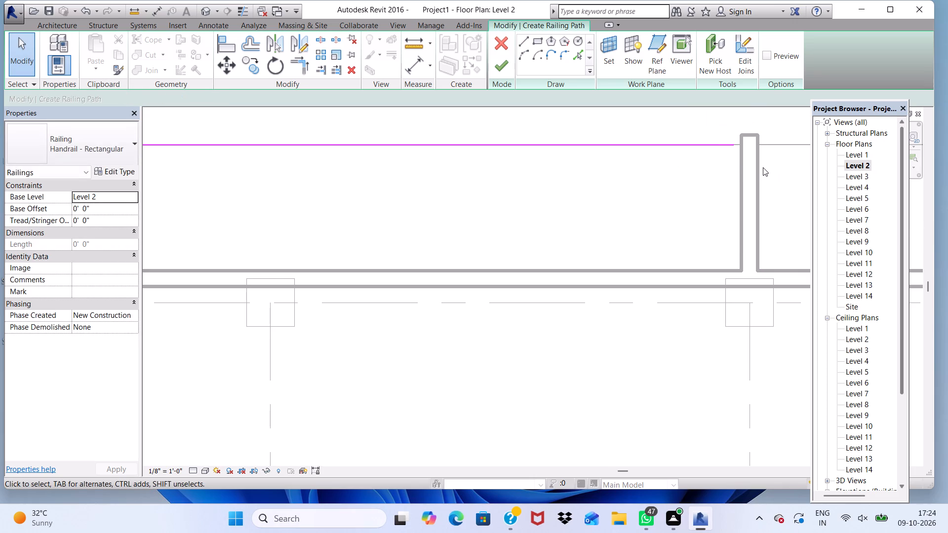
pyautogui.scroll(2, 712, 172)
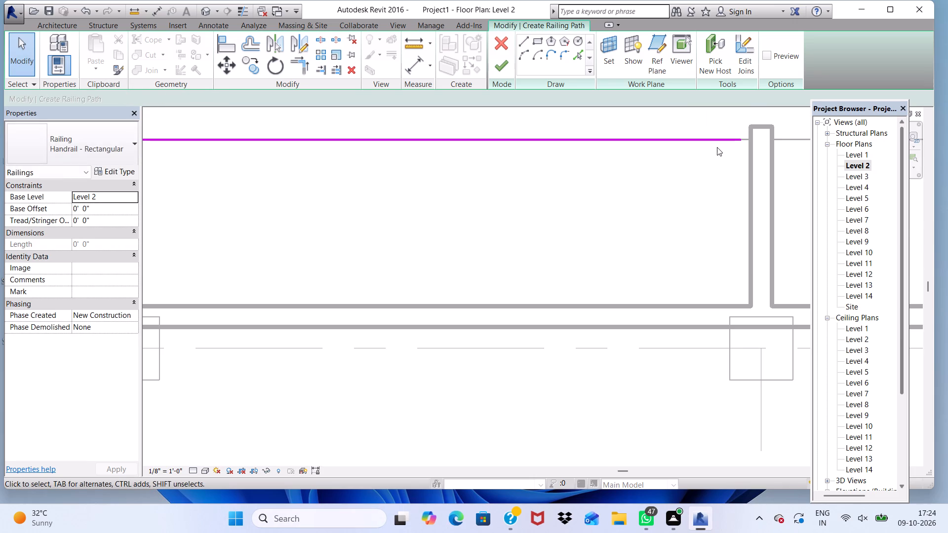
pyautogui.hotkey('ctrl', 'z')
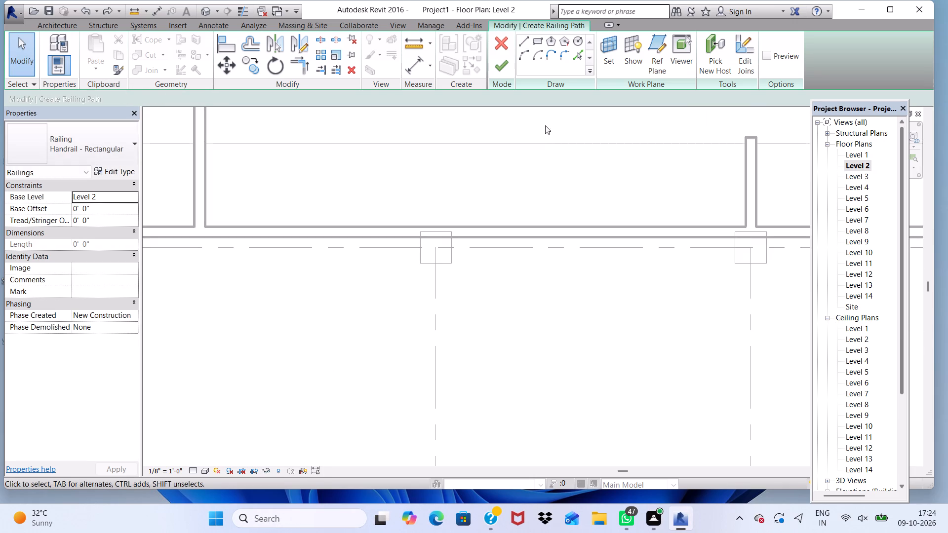
# Add a Level 2 Handrail - Rectangular railing about 35' 0" long on the grid 2 slab edge, from the longest projecting wall to the middle one.
pyautogui.click(524, 39)
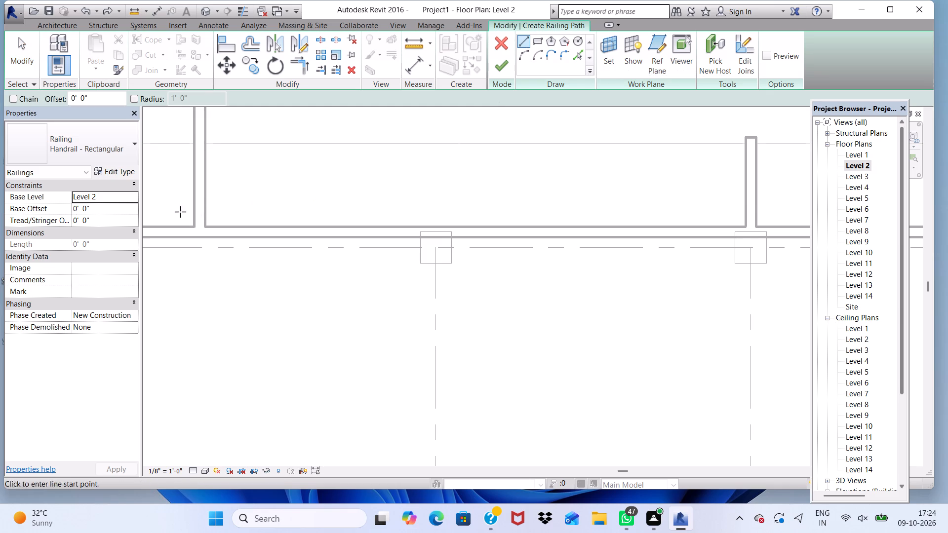
pyautogui.scroll(7, 209, 140)
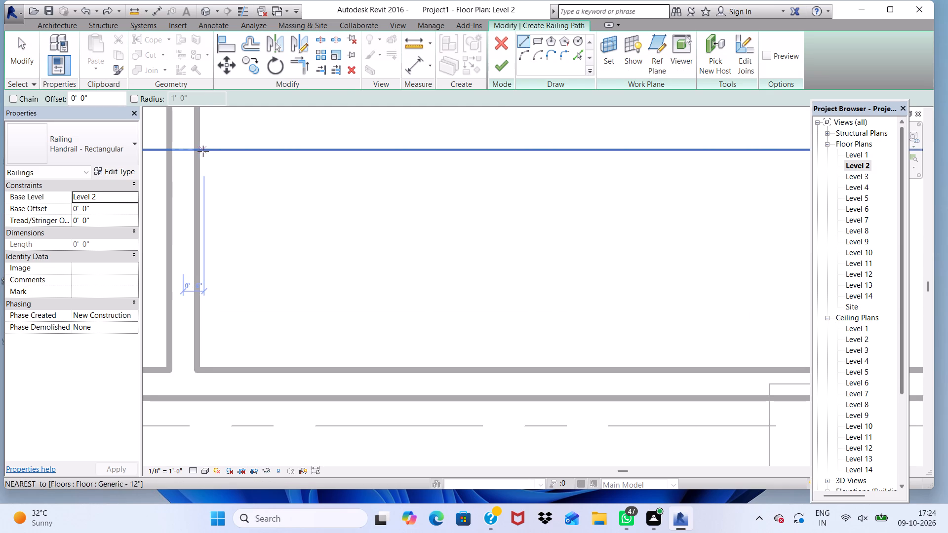
pyautogui.click(201, 149)
pyautogui.scroll(-12, 332, 171)
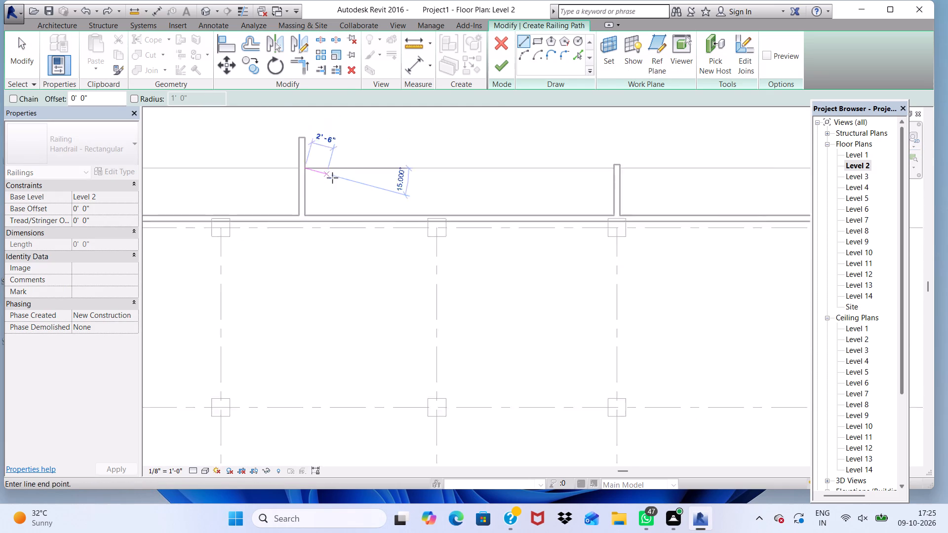
pyautogui.scroll(-1, 332, 178)
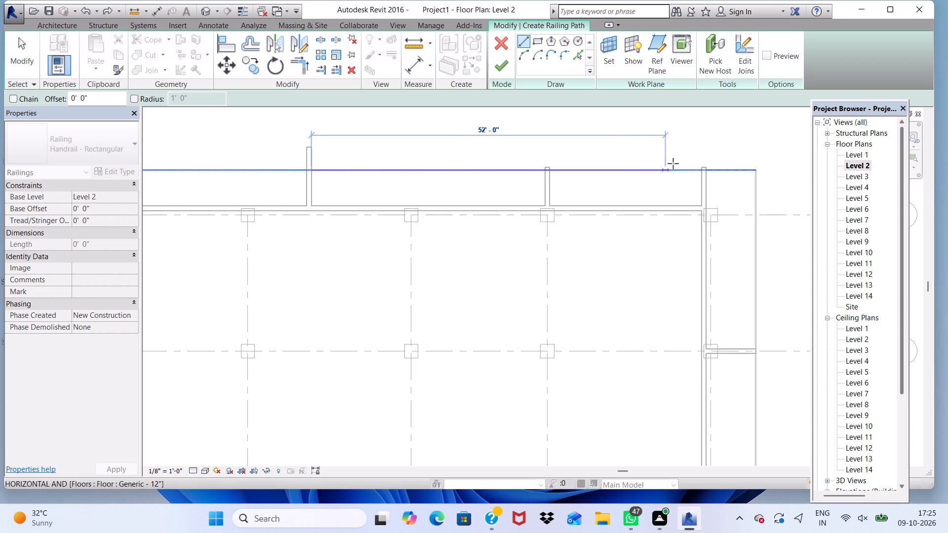
pyautogui.scroll(3, 675, 162)
pyautogui.scroll(-4, 425, 168)
pyautogui.scroll(-4, 549, 169)
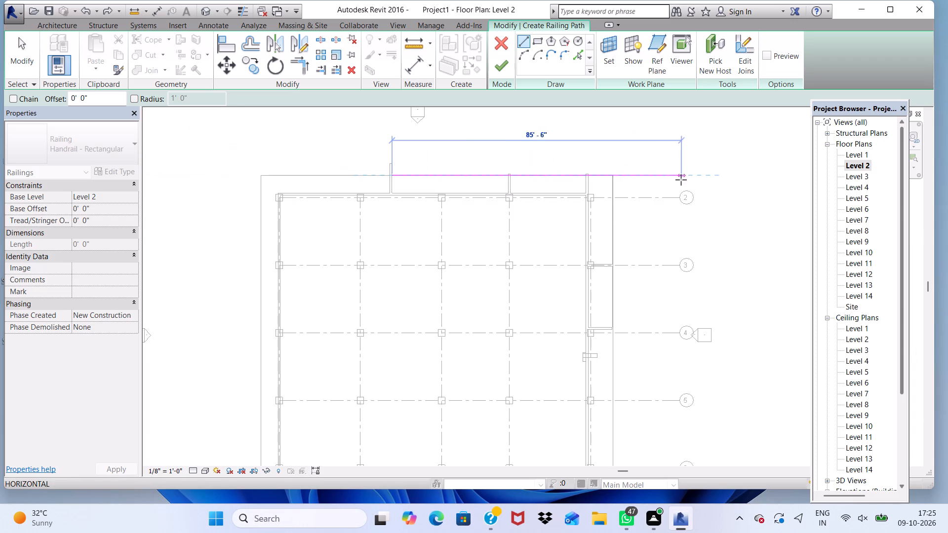
pyautogui.scroll(1, 475, 184)
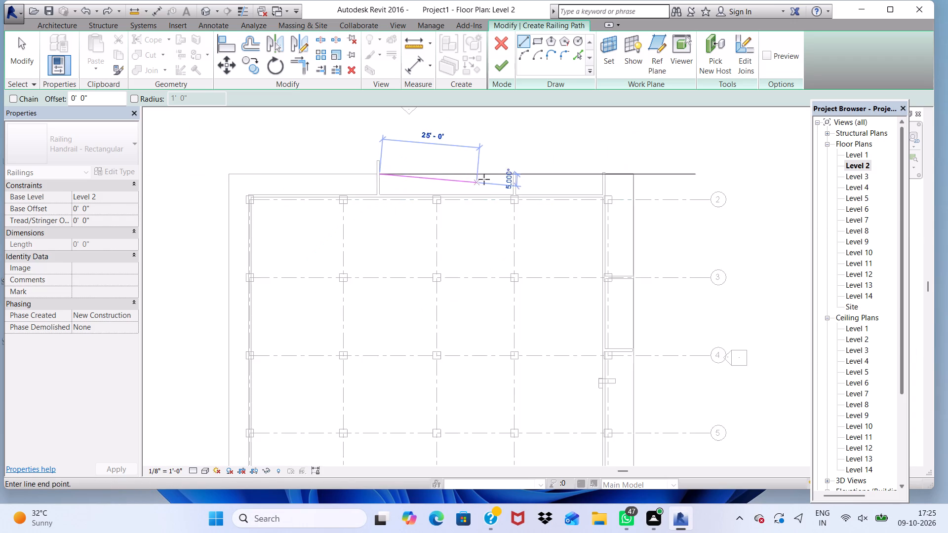
pyautogui.scroll(6, 519, 163)
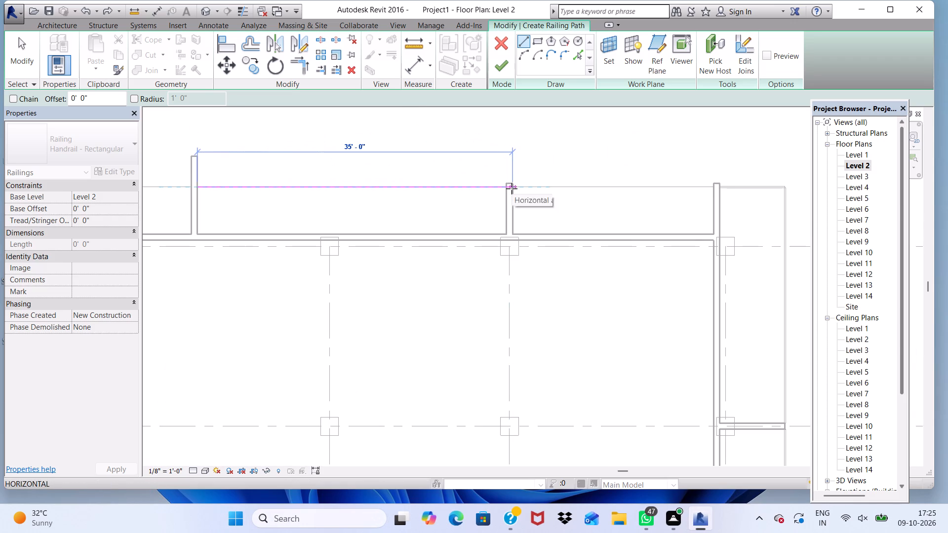
pyautogui.click(512, 187)
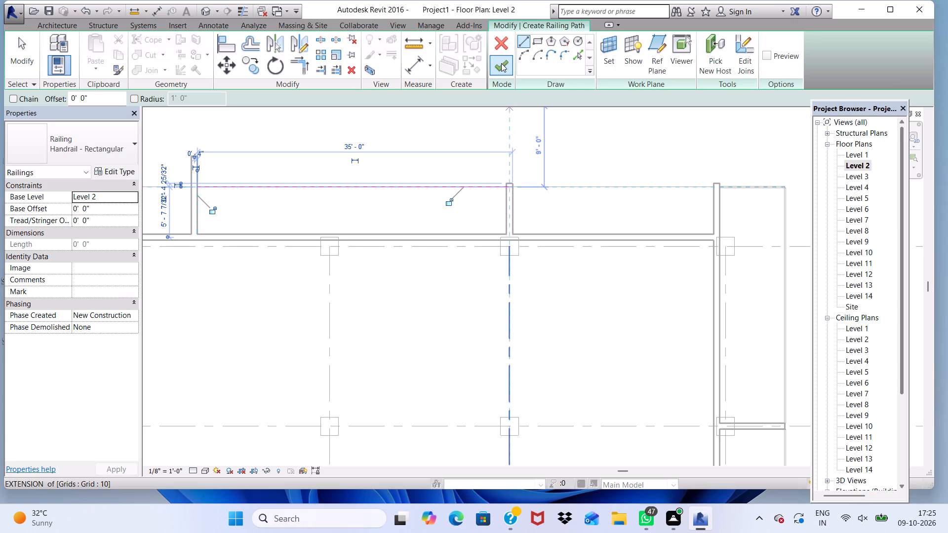
pyautogui.click(501, 63)
pyautogui.scroll(-7, 532, 198)
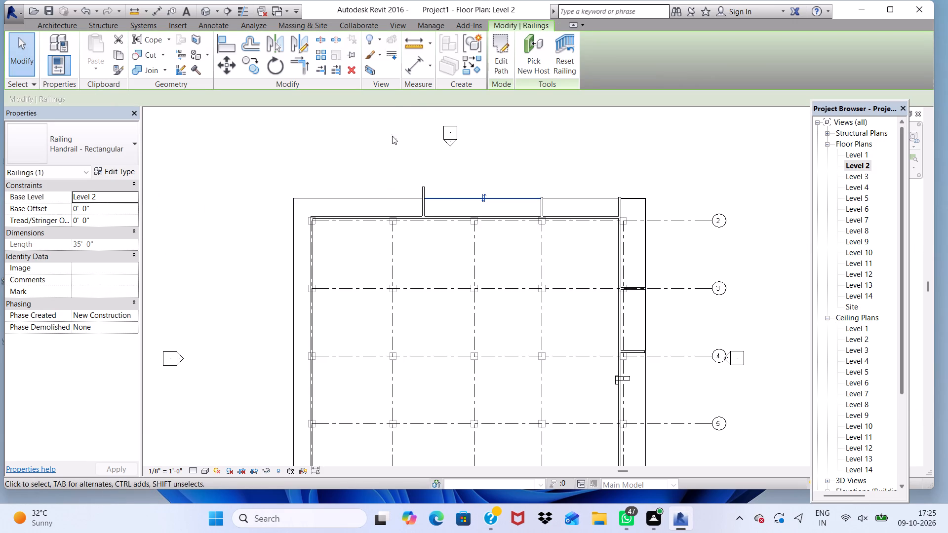
# Add a Level 2 Handrail - Rectangular railing about 33' 0" long on the grid 2 slab edge, from the longest projecting wall to the outer wall's alignment.
pyautogui.click(43, 23)
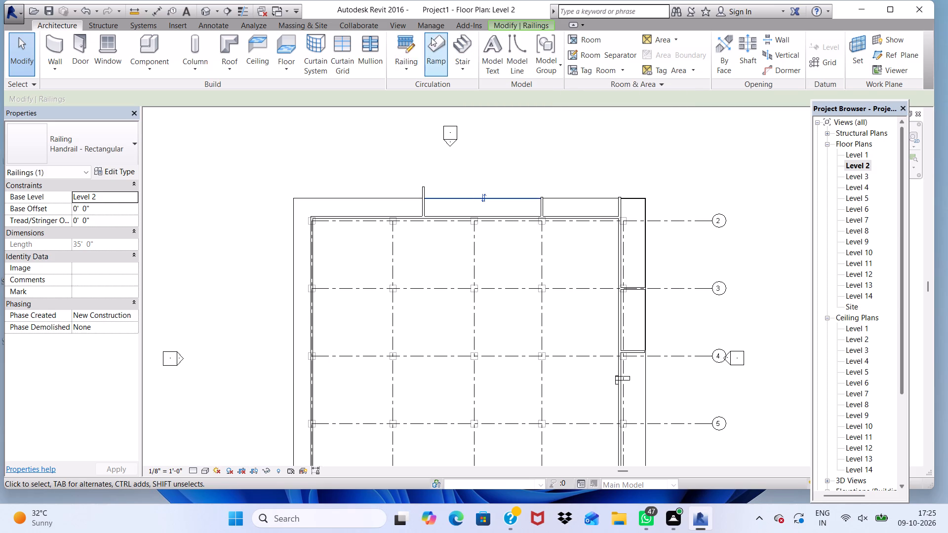
pyautogui.click(405, 30)
pyautogui.scroll(2, 419, 198)
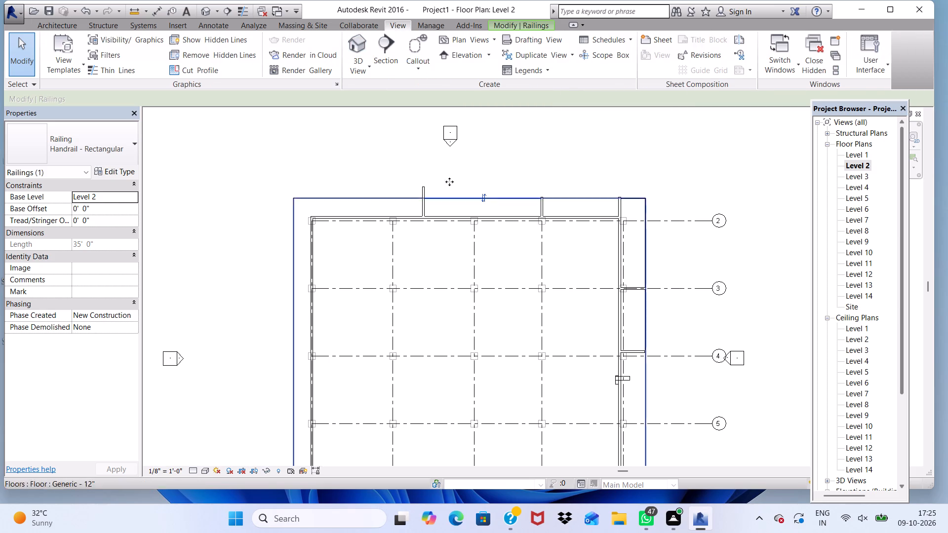
pyautogui.scroll(5, 449, 182)
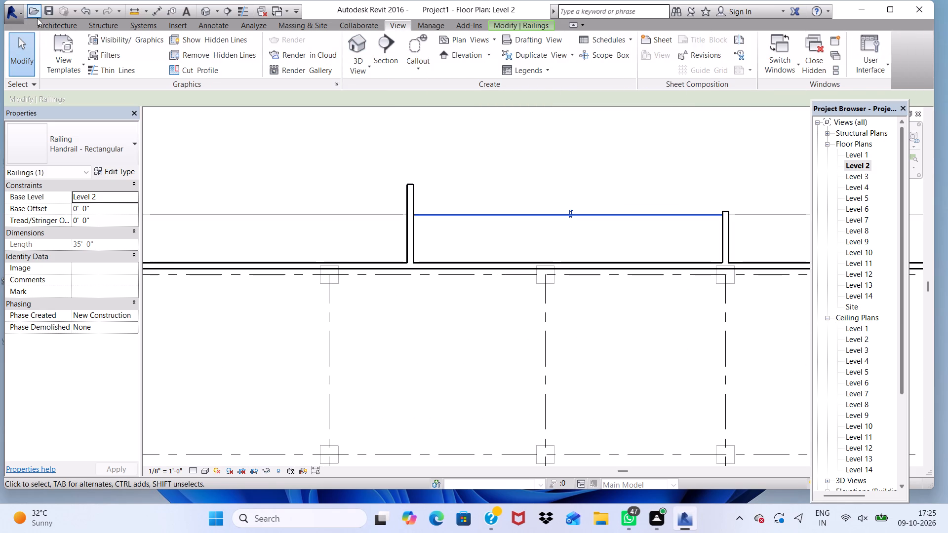
pyautogui.click(55, 21)
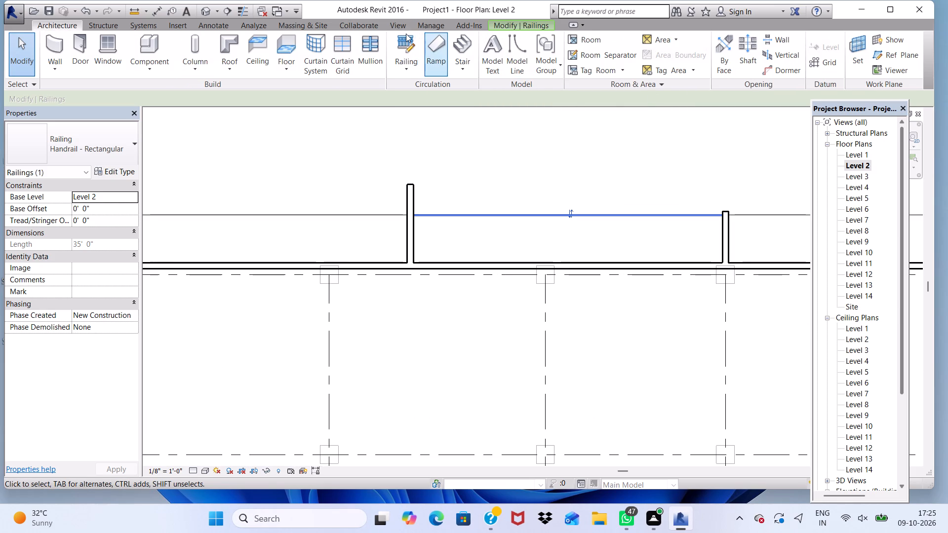
pyautogui.click(406, 34)
pyautogui.scroll(3, 396, 179)
pyautogui.scroll(5, 409, 233)
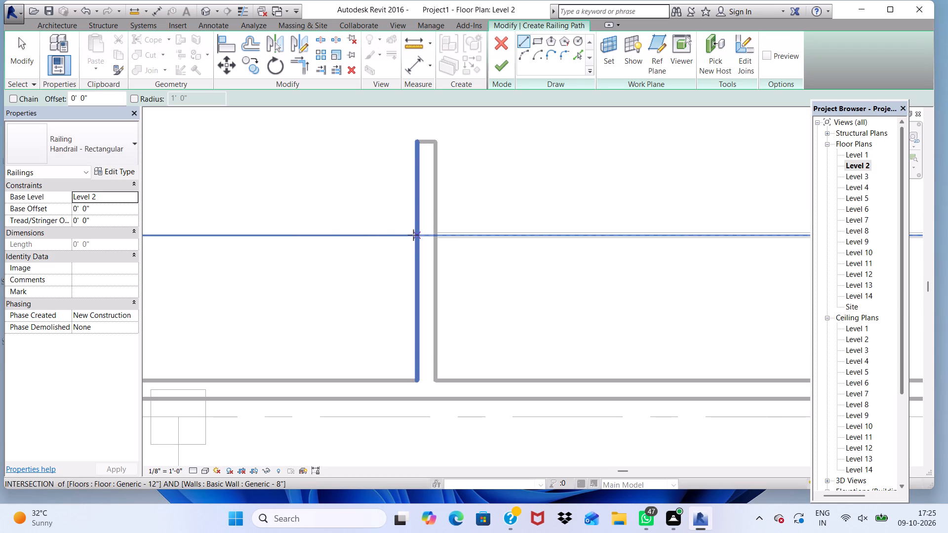
pyautogui.scroll(-11, 413, 236)
pyautogui.scroll(5, 444, 228)
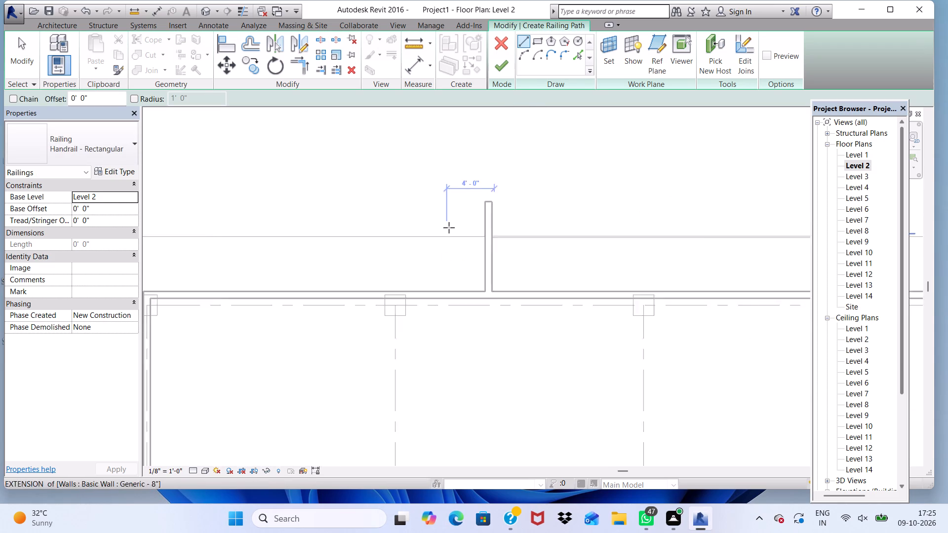
pyautogui.scroll(2, 492, 244)
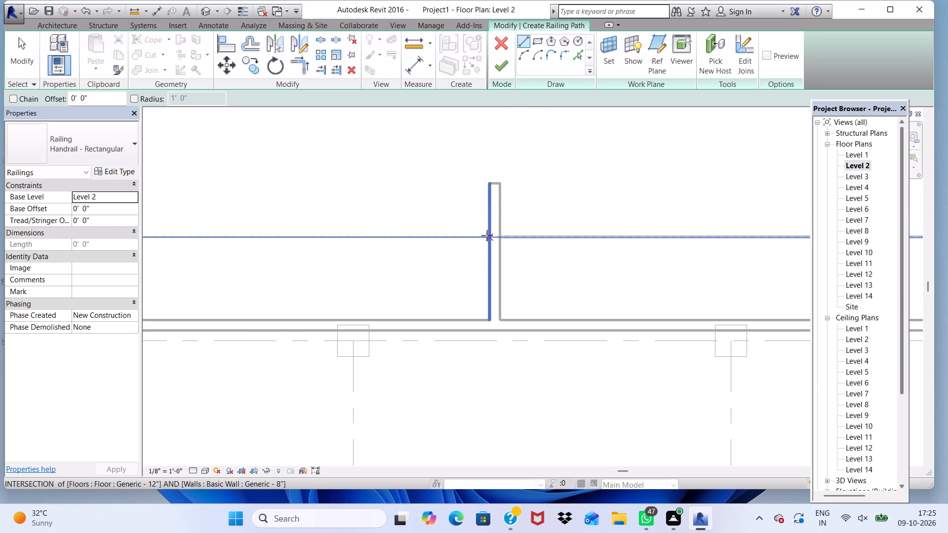
pyautogui.click(488, 235)
pyautogui.scroll(-9, 488, 235)
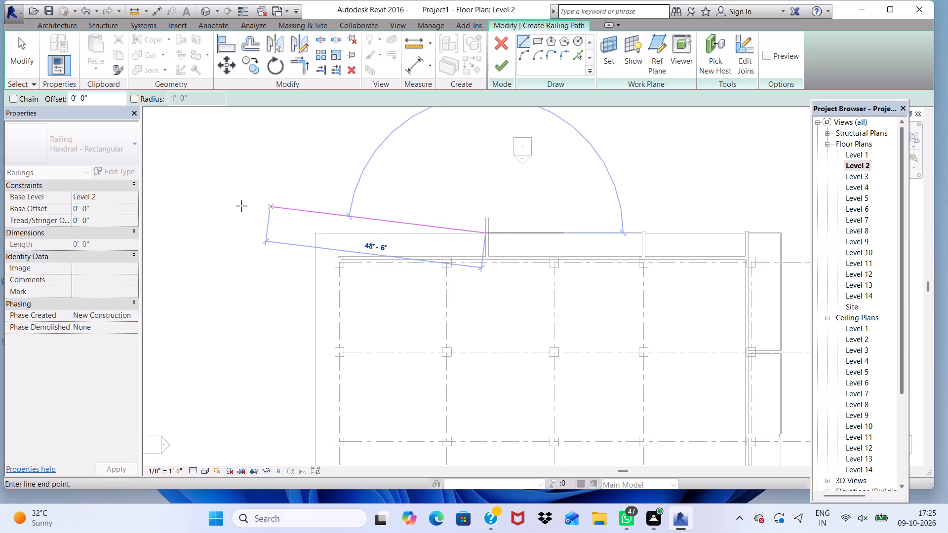
pyautogui.click(335, 231)
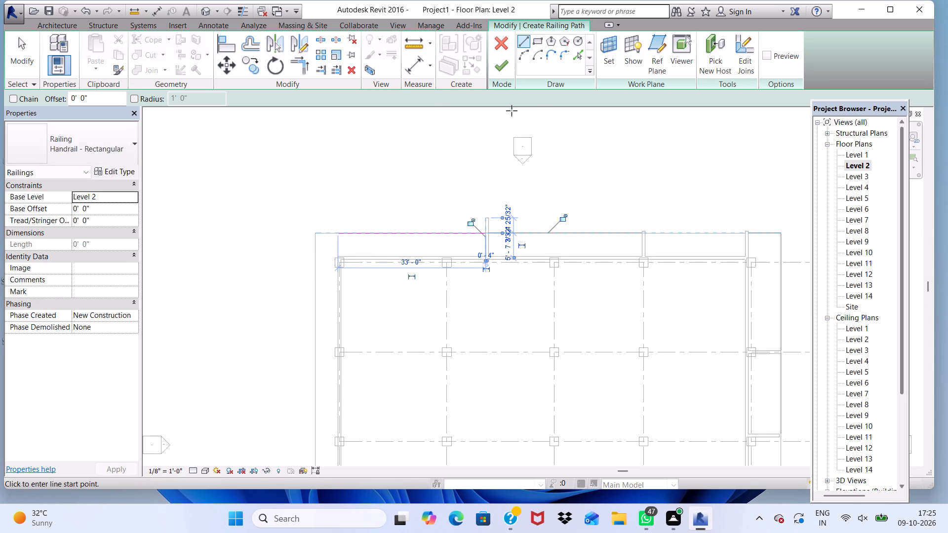
pyautogui.click(499, 69)
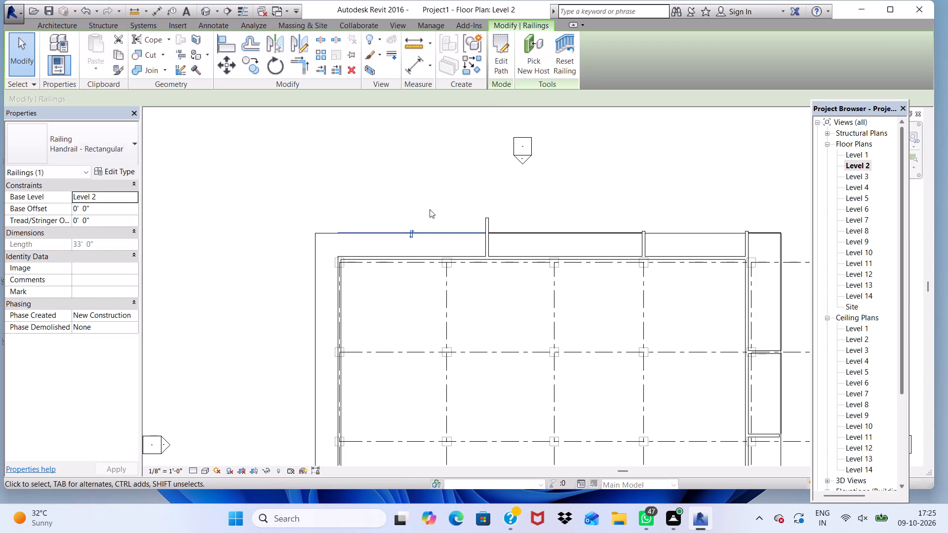
# Add a Level 2 Handrail - Rectangular railing about 5' 7 19/32" long along grid 1, from the slab-edge railing's end to the wall corner, and check it in 3D.
pyautogui.click(71, 25)
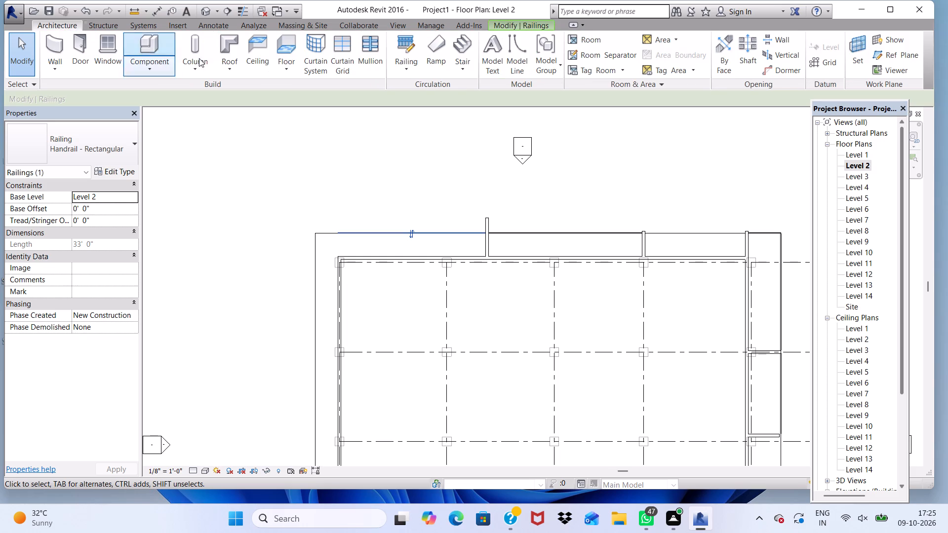
pyautogui.click(405, 48)
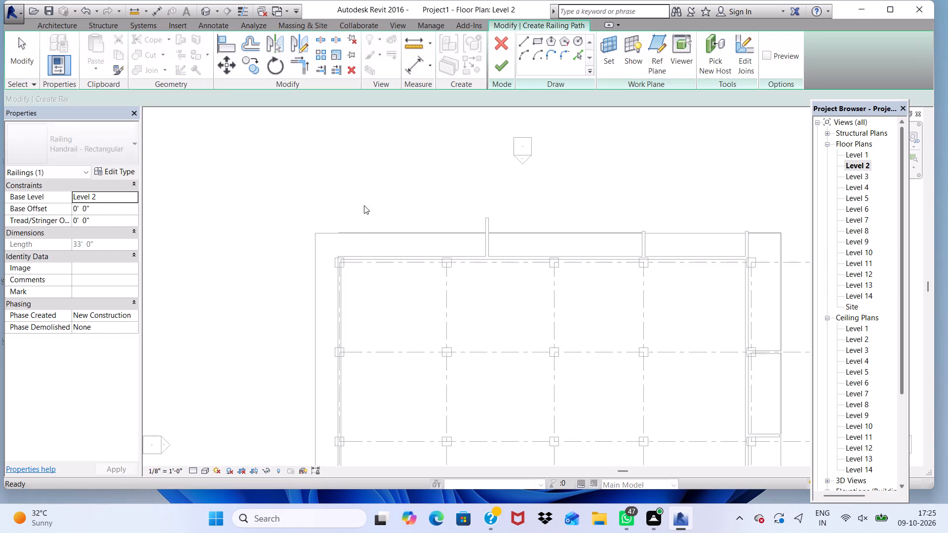
pyautogui.scroll(5, 344, 242)
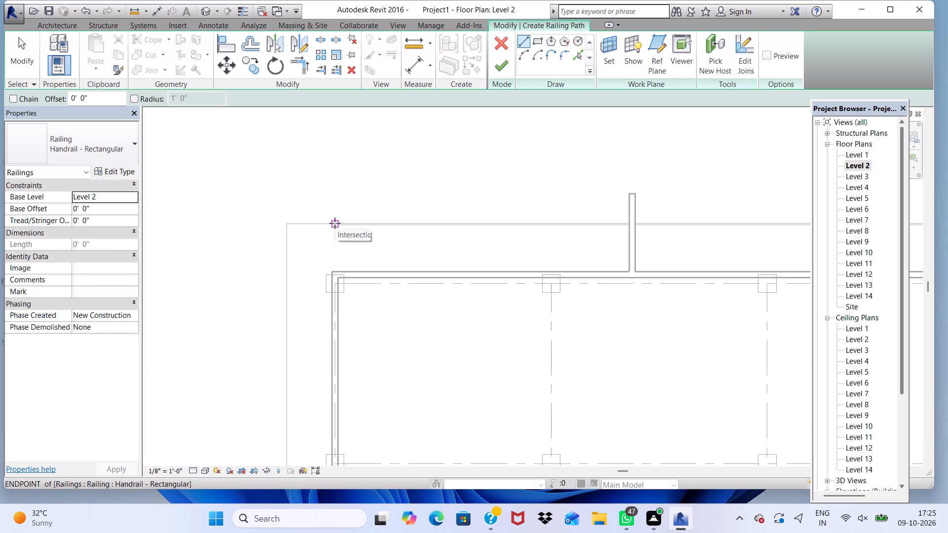
pyautogui.click(334, 223)
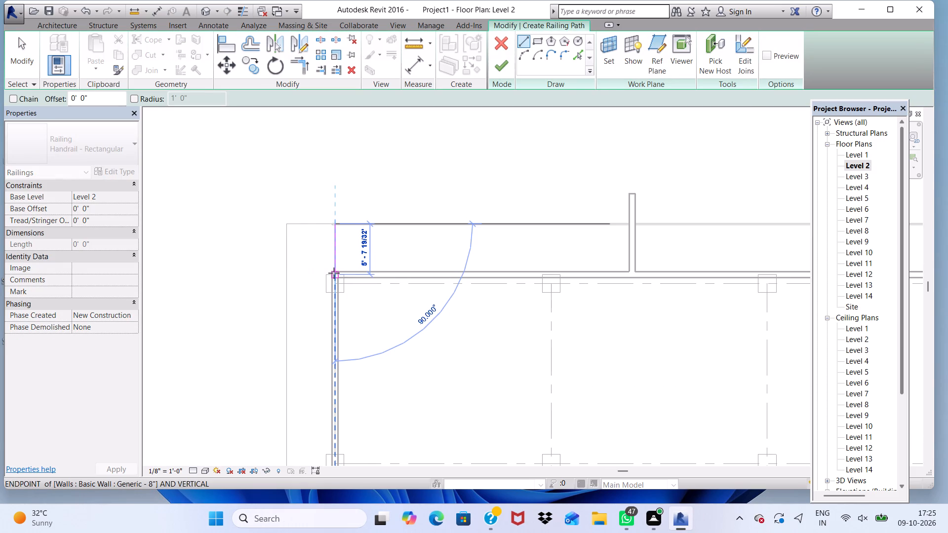
pyautogui.click(334, 273)
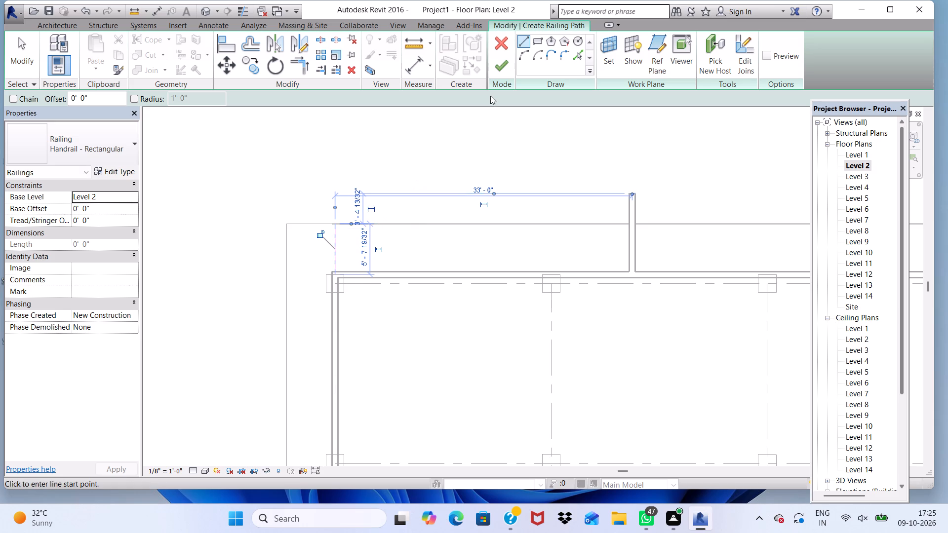
pyautogui.click(498, 67)
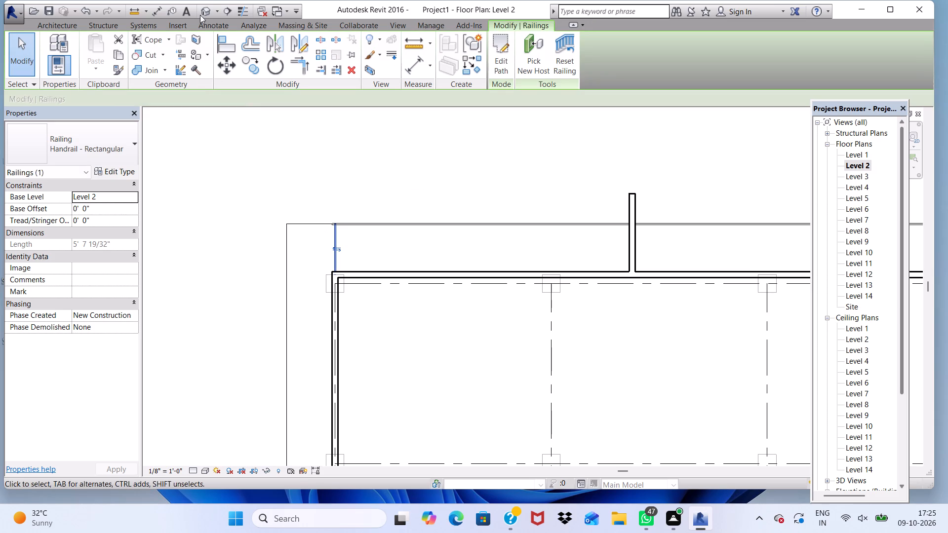
pyautogui.click(209, 8)
pyautogui.scroll(2, 591, 340)
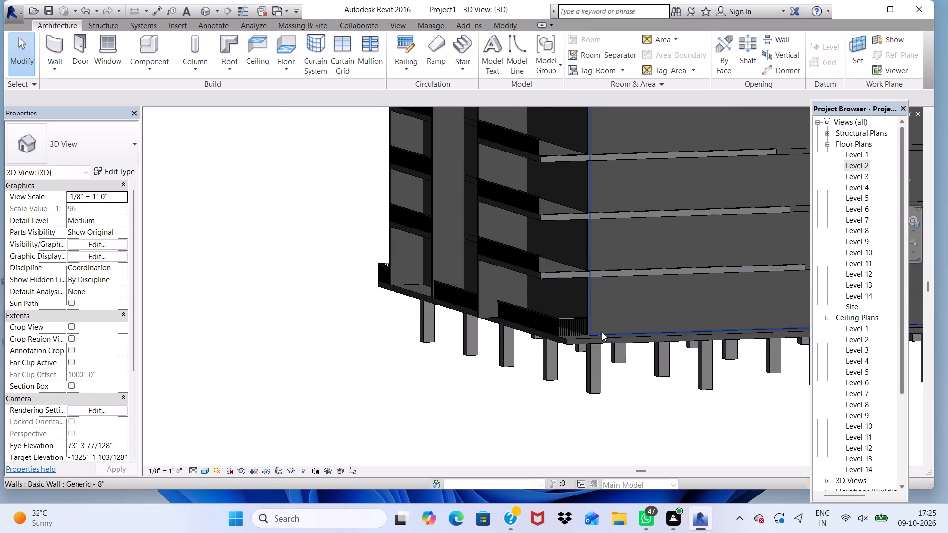
pyautogui.scroll(4, 601, 325)
pyautogui.scroll(5, 529, 213)
pyautogui.scroll(-4, 527, 208)
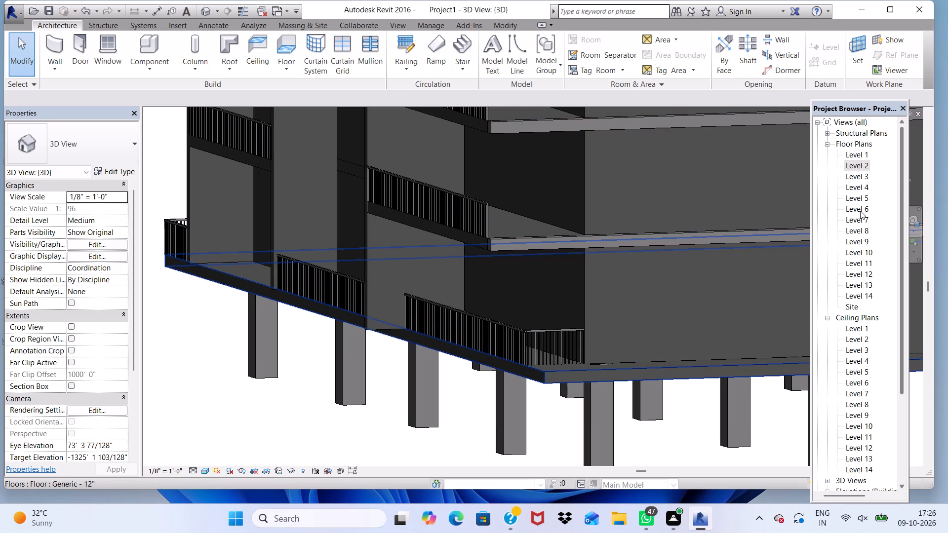
# Add a Level 7 Handrail - Rectangular railing about 8' 9" long on the corner balcony's open side by grid 1, from wall corner to front railing.
pyautogui.doubleClick(861, 225)
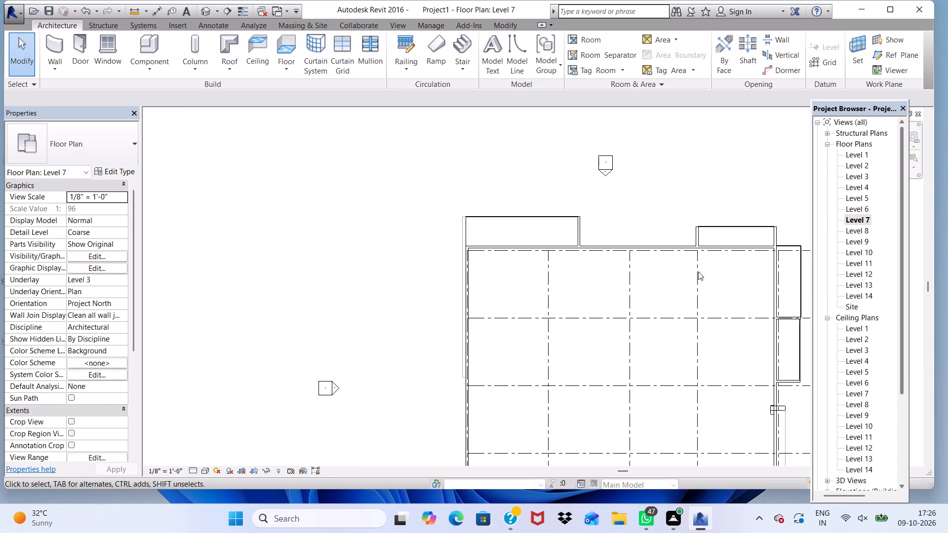
pyautogui.scroll(1, 676, 273)
pyautogui.scroll(-7, 619, 276)
pyautogui.scroll(5, 651, 407)
pyautogui.scroll(2, 611, 308)
pyautogui.scroll(-5, 611, 318)
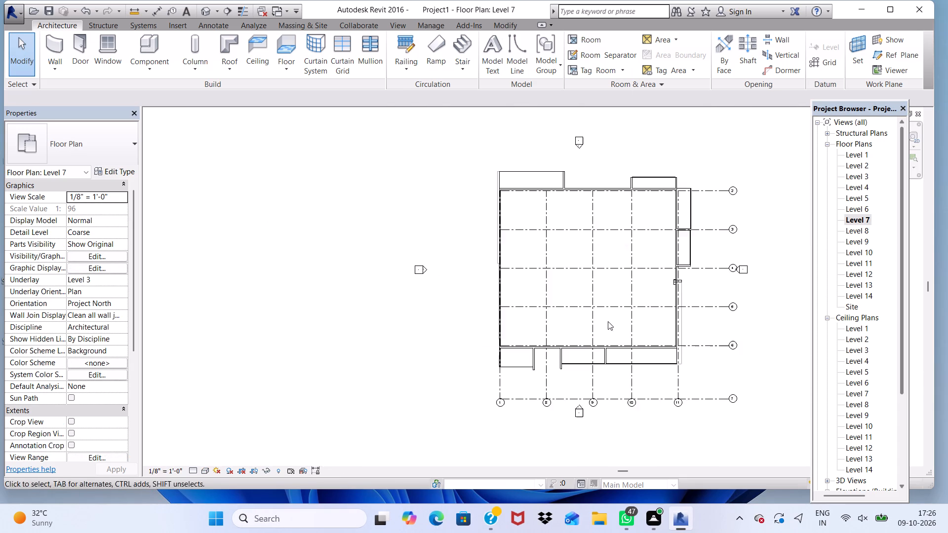
pyautogui.scroll(1, 600, 195)
pyautogui.scroll(4, 570, 162)
pyautogui.scroll(4, 447, 184)
pyautogui.scroll(3, 354, 134)
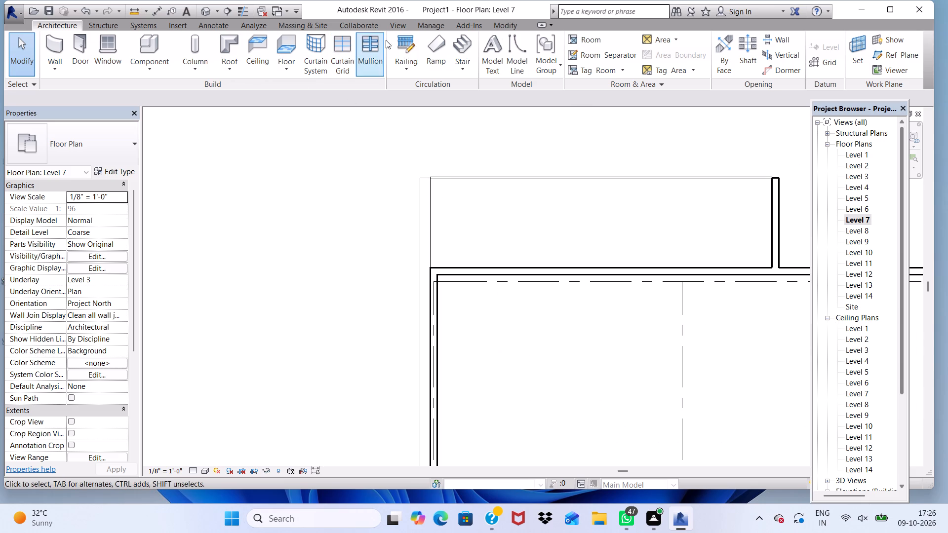
pyautogui.click(400, 35)
pyautogui.scroll(6, 420, 233)
pyautogui.scroll(3, 435, 277)
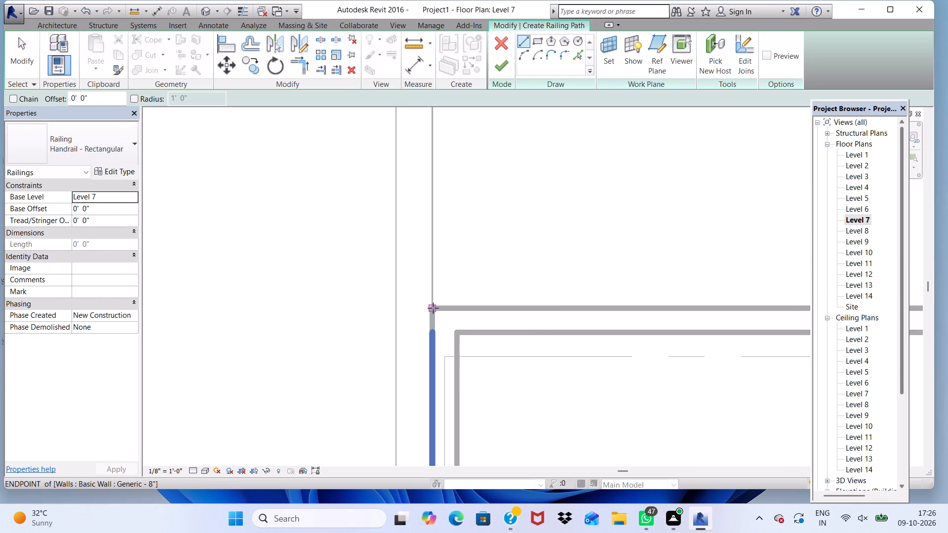
pyautogui.click(432, 306)
pyautogui.scroll(-6, 450, 239)
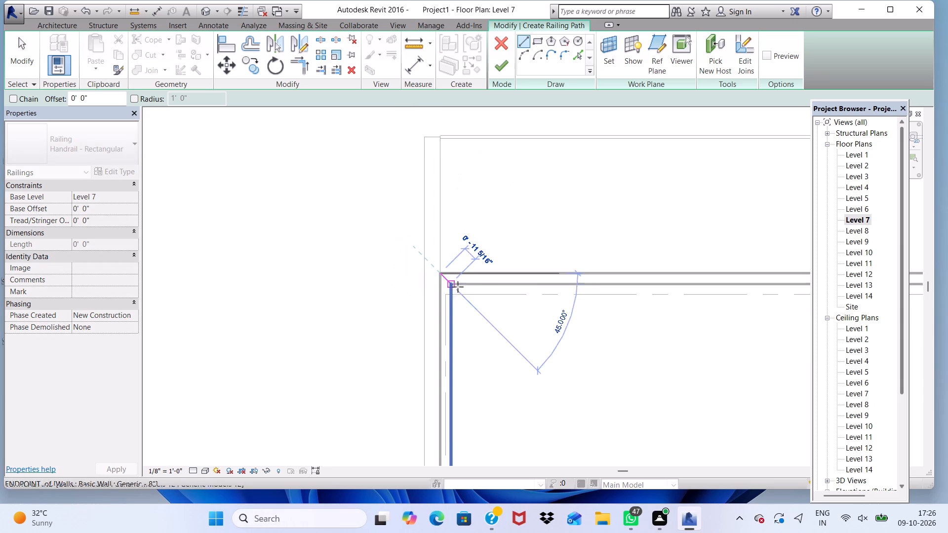
pyautogui.scroll(-3, 456, 250)
pyautogui.scroll(4, 457, 272)
pyautogui.scroll(4, 446, 108)
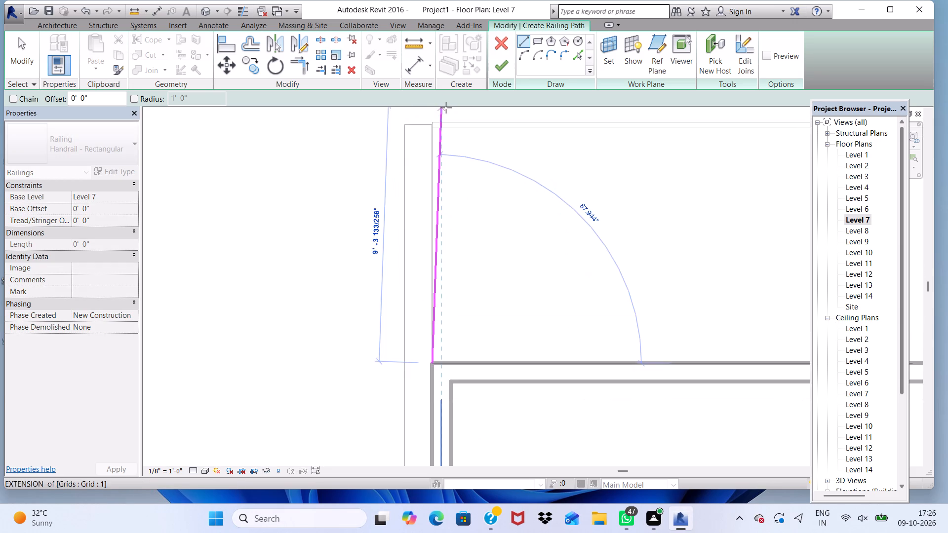
pyautogui.scroll(3, 426, 122)
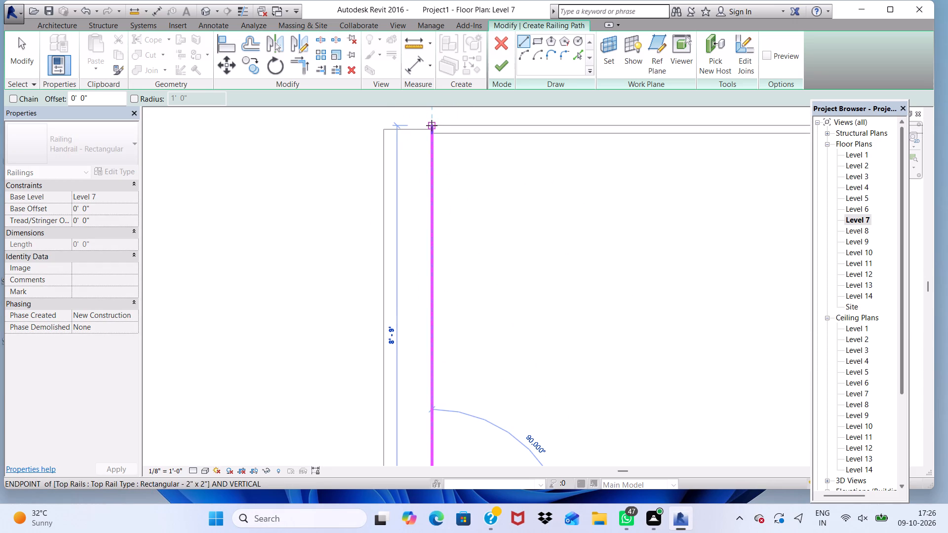
pyautogui.click(432, 125)
pyautogui.click(499, 56)
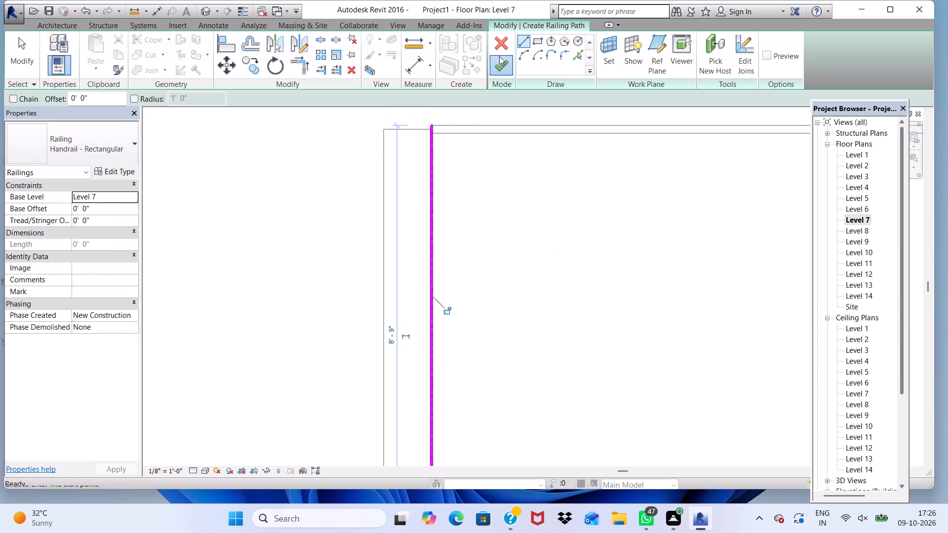
pyautogui.scroll(-9, 432, 120)
pyautogui.scroll(-5, 732, 269)
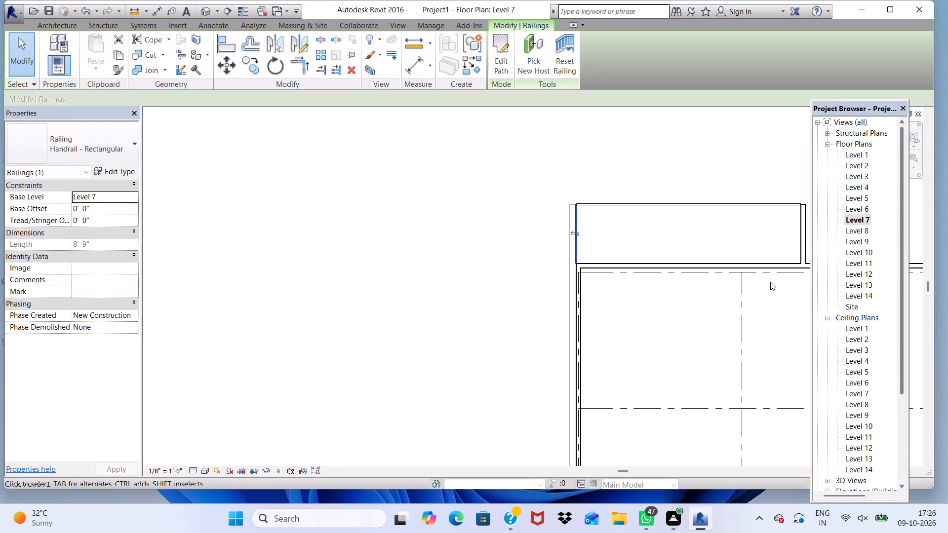
# Examine the corner balcony at grids 1 and 2 in the Level 8 floor plan.
pyautogui.doubleClick(863, 231)
pyautogui.scroll(-8, 549, 243)
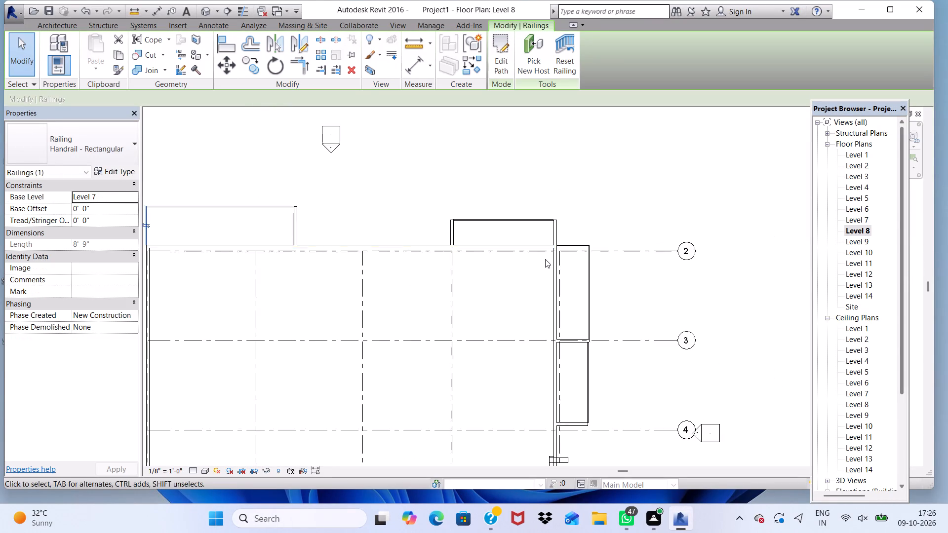
pyautogui.scroll(1, 468, 210)
pyautogui.scroll(-5, 455, 207)
pyautogui.scroll(4, 303, 184)
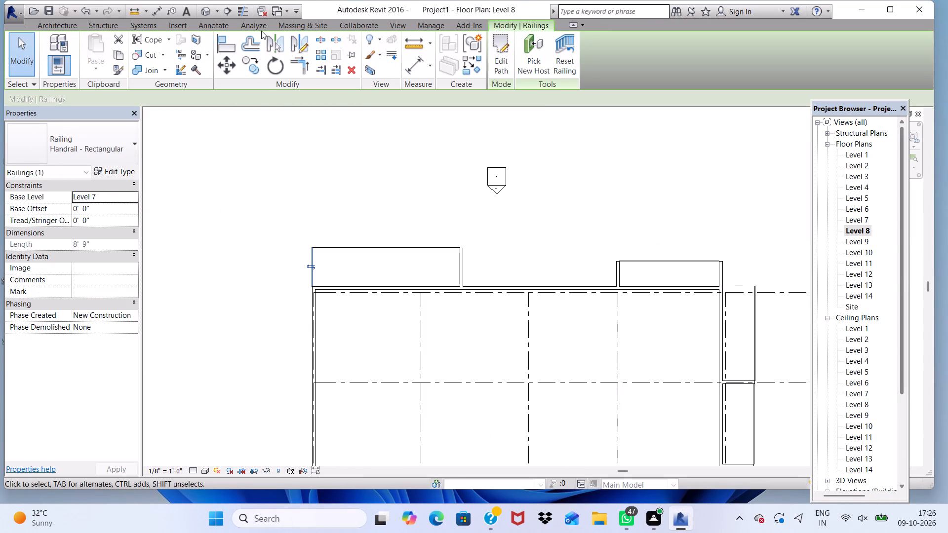
# Add a Level 9 Handrail - Rectangular railing about 8' 8" long on the corner balcony's open side by grid 1, and check it in 3D.
pyautogui.doubleClick(856, 238)
pyautogui.scroll(-2, 716, 239)
pyautogui.scroll(-1, 564, 246)
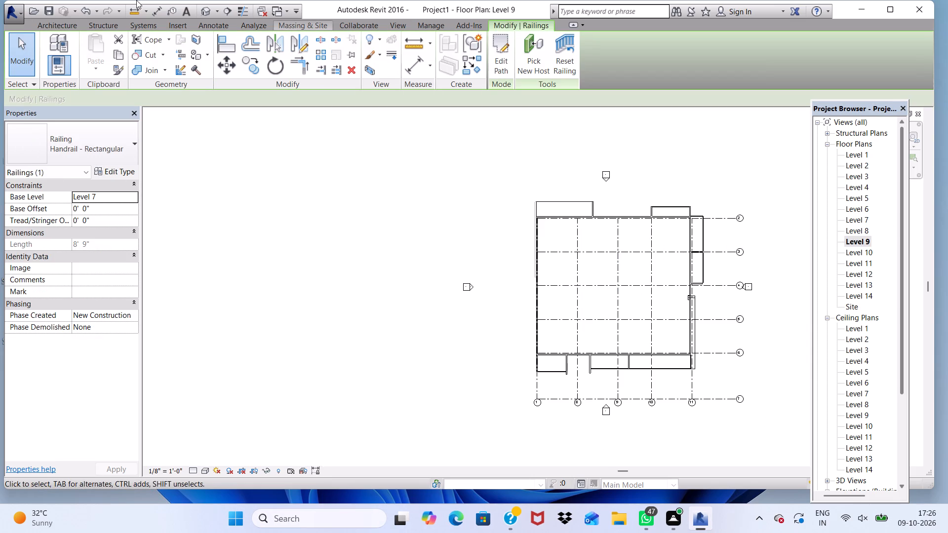
pyautogui.click(58, 23)
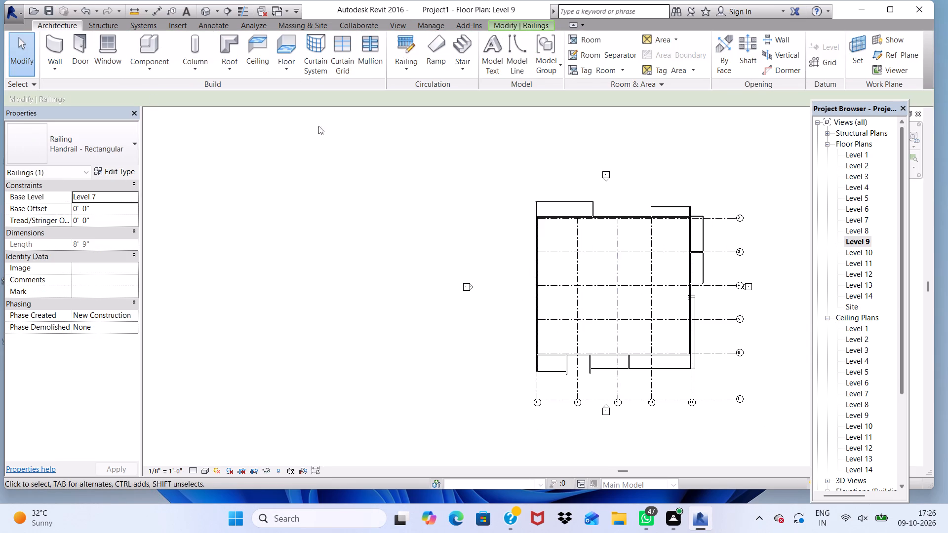
pyautogui.click(396, 46)
pyautogui.scroll(12, 551, 204)
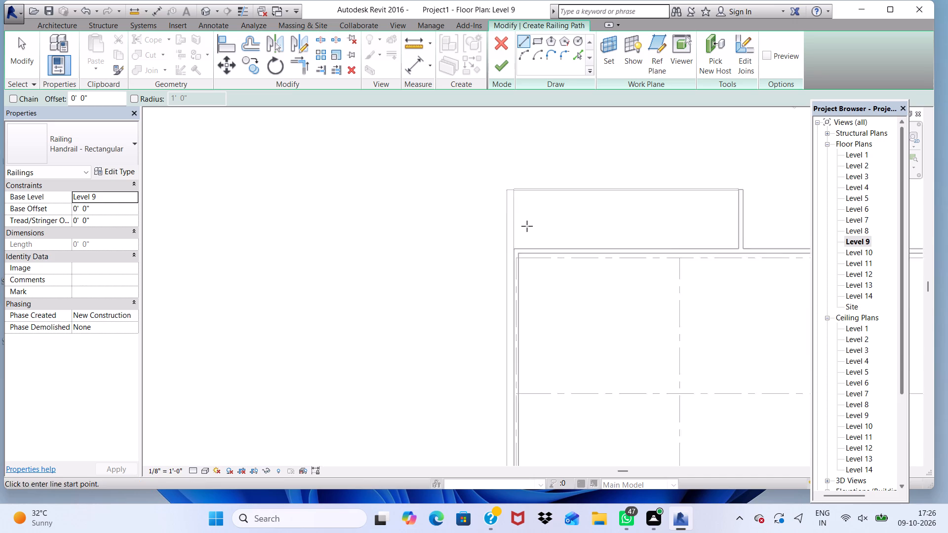
pyautogui.scroll(3, 527, 226)
pyautogui.scroll(1, 503, 261)
pyautogui.click(502, 271)
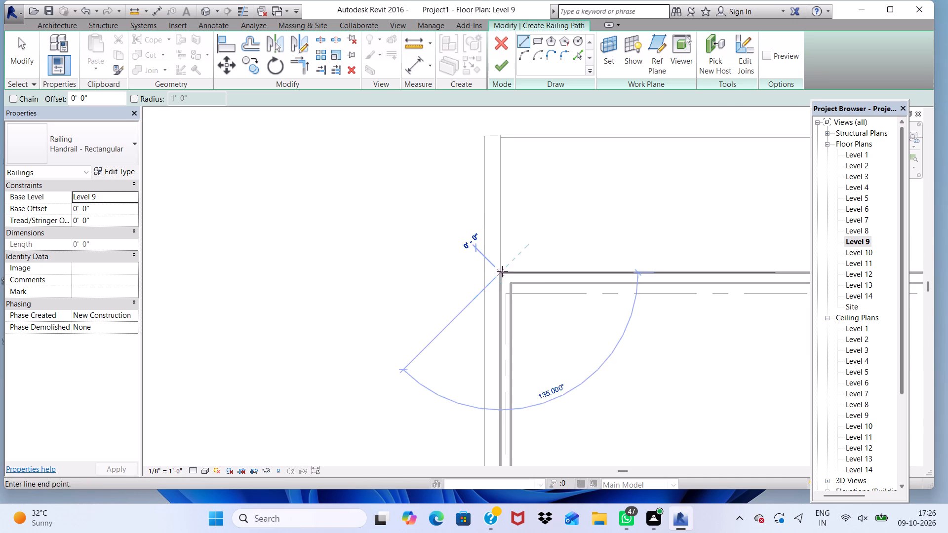
pyautogui.click(501, 136)
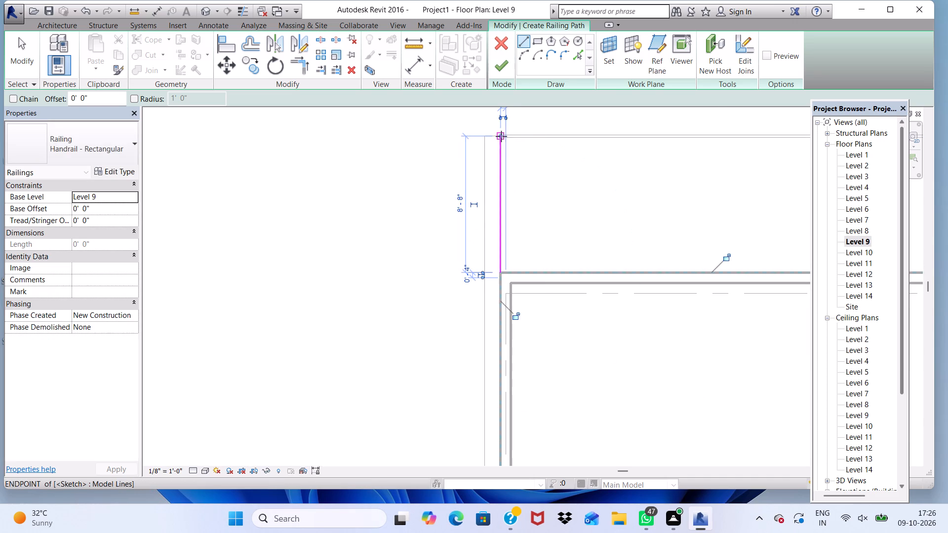
pyautogui.click(497, 60)
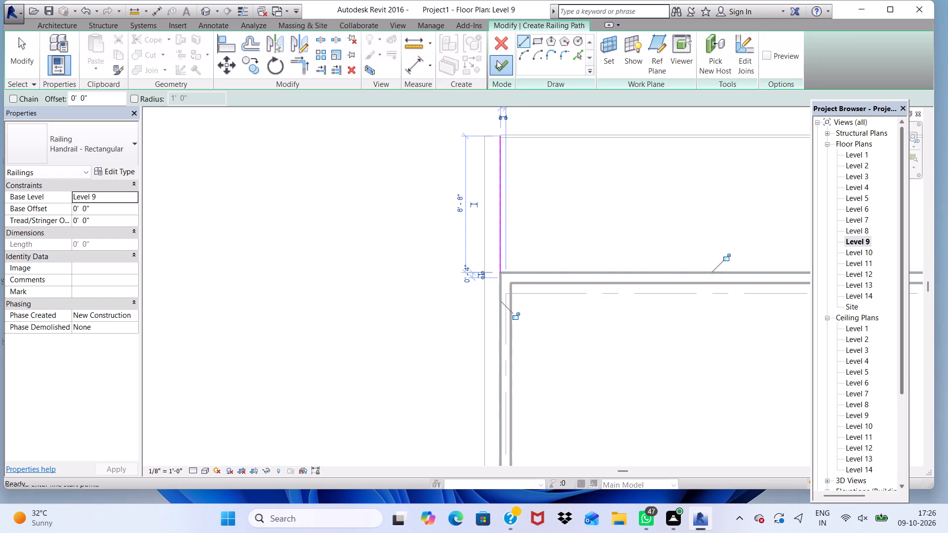
pyautogui.scroll(-6, 477, 219)
pyautogui.scroll(15, 503, 186)
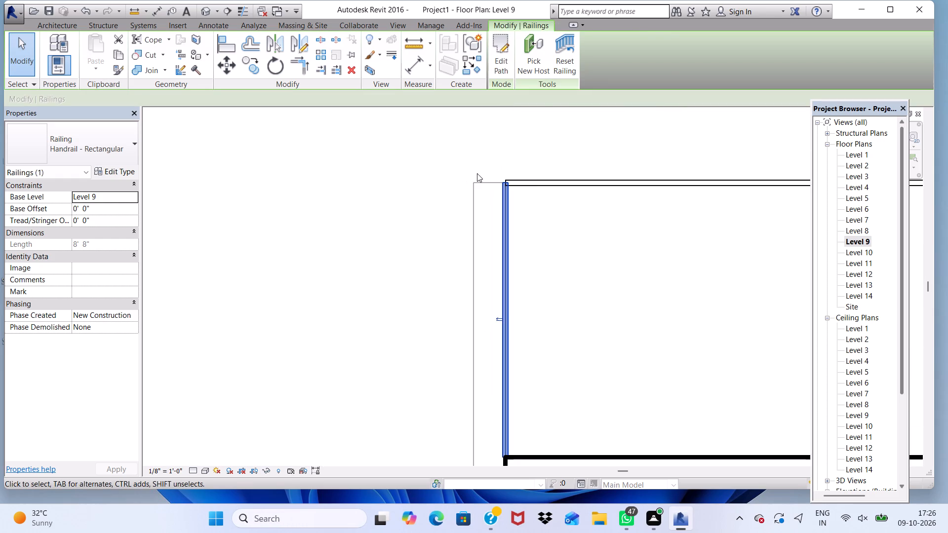
pyautogui.click(202, 11)
pyautogui.scroll(-6, 573, 216)
pyautogui.scroll(3, 569, 160)
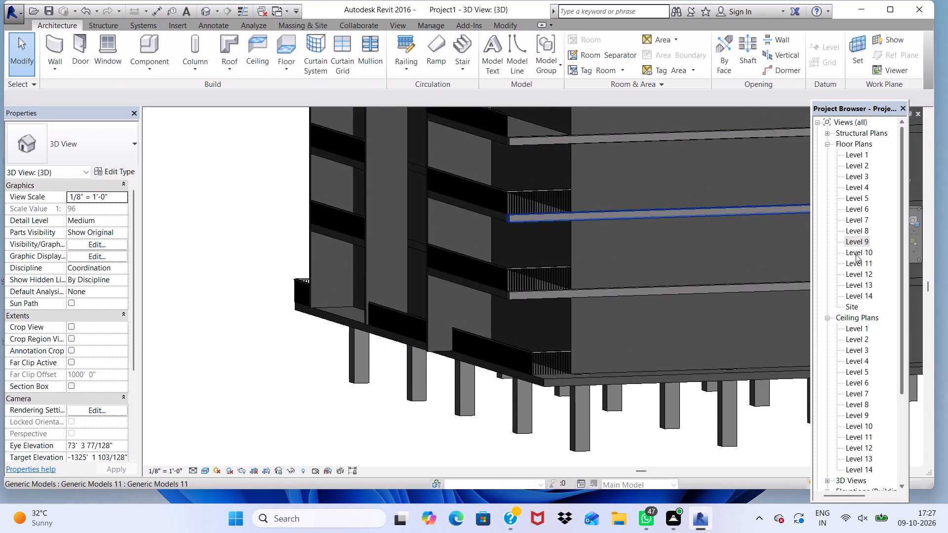
# Add a Level 10 Handrail - Rectangular railing about 8' 9" long on the corner balcony's open side by grid 1, and check it in 3D.
pyautogui.doubleClick(857, 252)
pyautogui.scroll(-3, 693, 282)
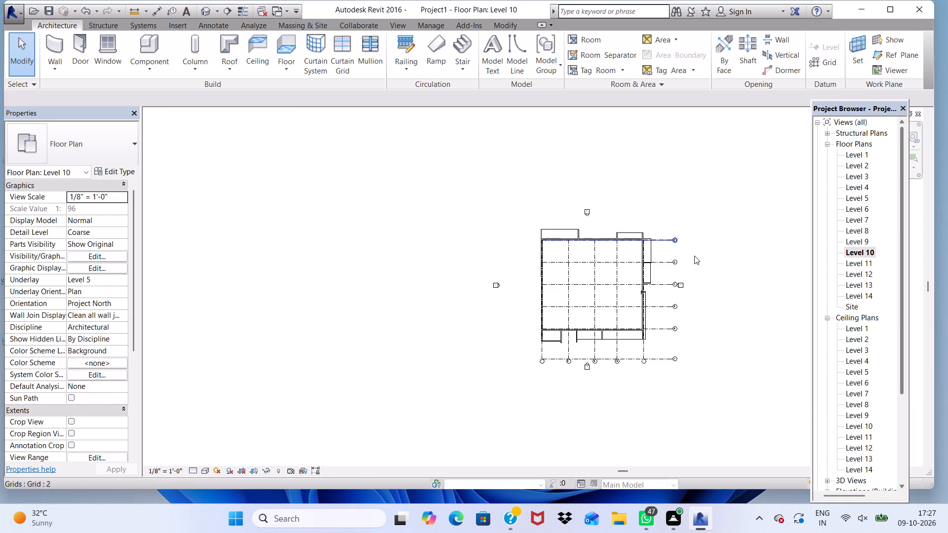
pyautogui.scroll(2, 573, 272)
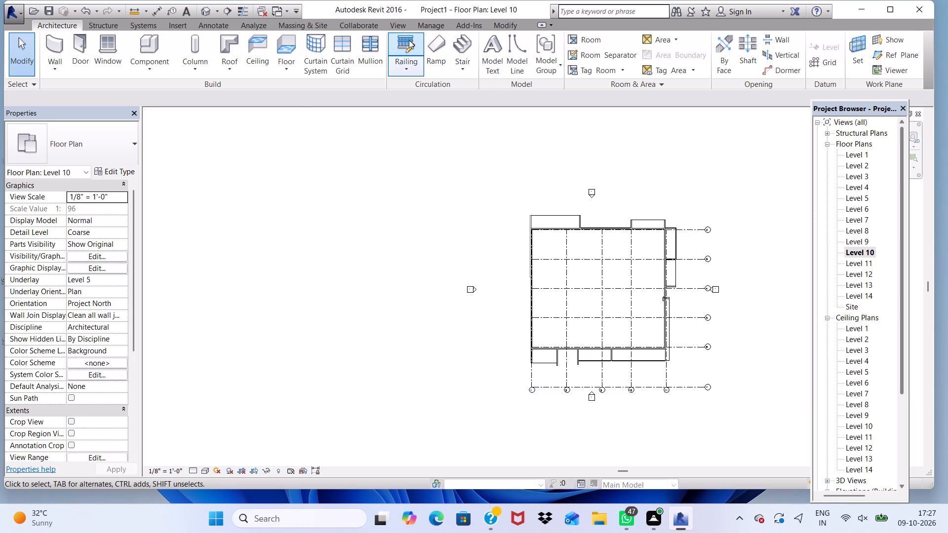
pyautogui.click(409, 40)
pyautogui.scroll(4, 601, 341)
pyautogui.scroll(5, 498, 167)
pyautogui.scroll(-1, 457, 155)
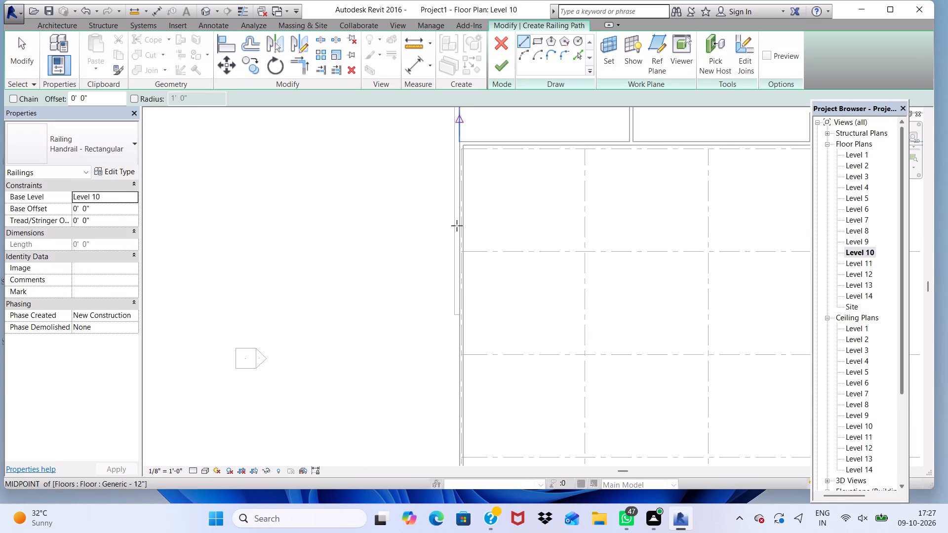
pyautogui.scroll(-4, 457, 226)
pyautogui.scroll(4, 450, 245)
pyautogui.scroll(7, 485, 177)
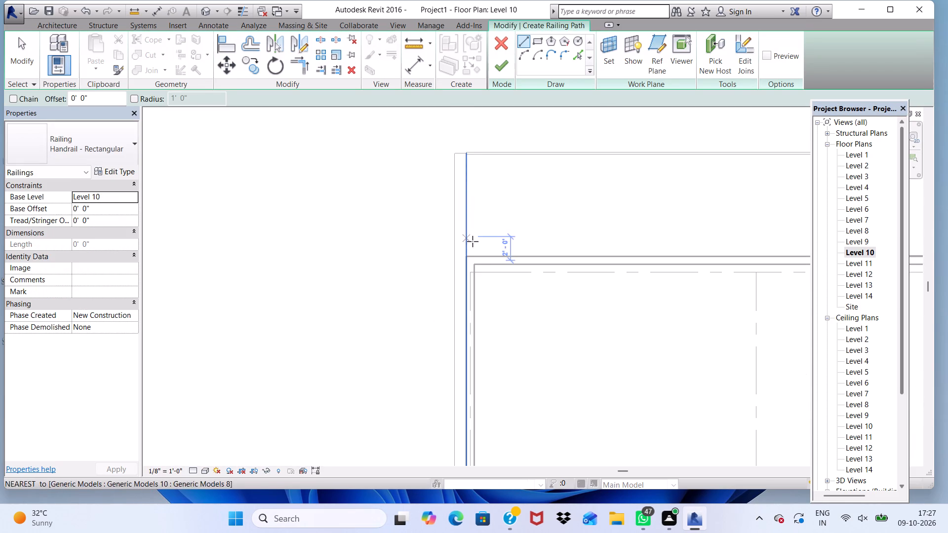
pyautogui.click(464, 258)
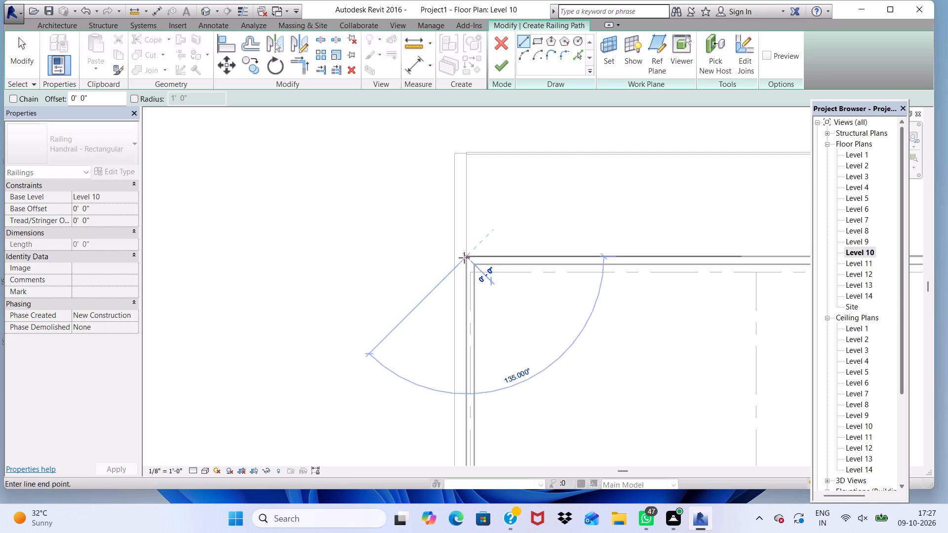
pyautogui.click(467, 152)
pyautogui.click(498, 74)
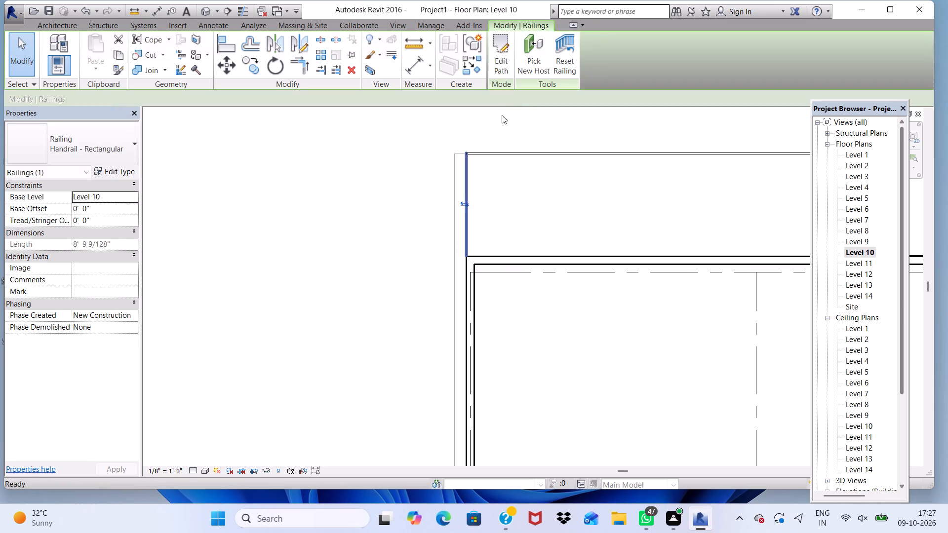
pyautogui.scroll(-3, 503, 240)
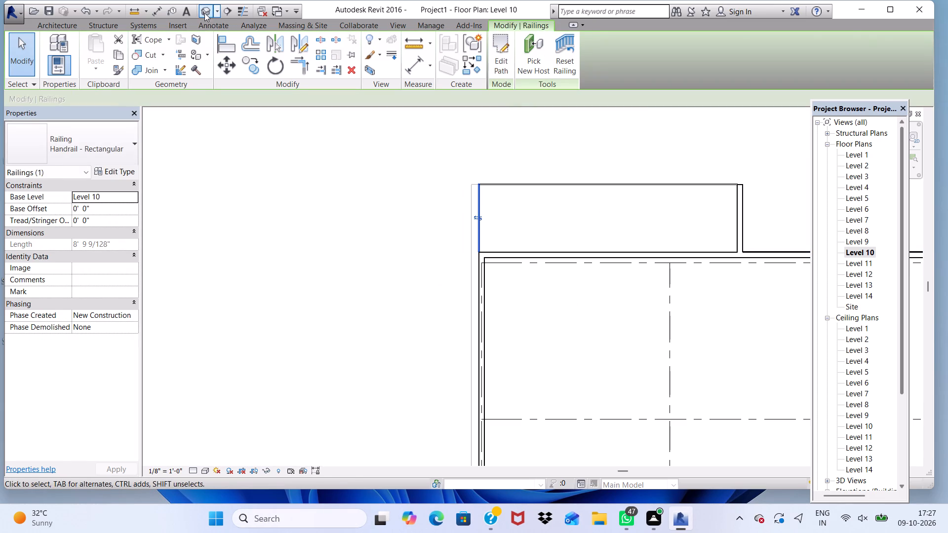
pyautogui.click(204, 13)
pyautogui.scroll(-5, 314, 281)
pyautogui.scroll(1, 322, 304)
pyautogui.scroll(-3, 339, 284)
pyautogui.scroll(3, 438, 170)
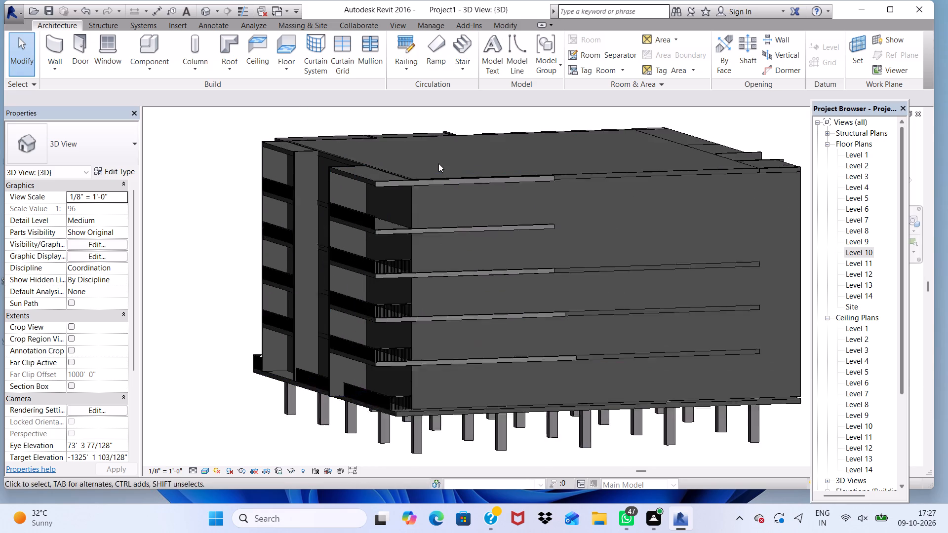
# Add a Level 11 Handrail - Rectangular railing about 8' 7" long on the corner balcony's open side by grid 1, and return to 3D.
pyautogui.scroll(1, 438, 163)
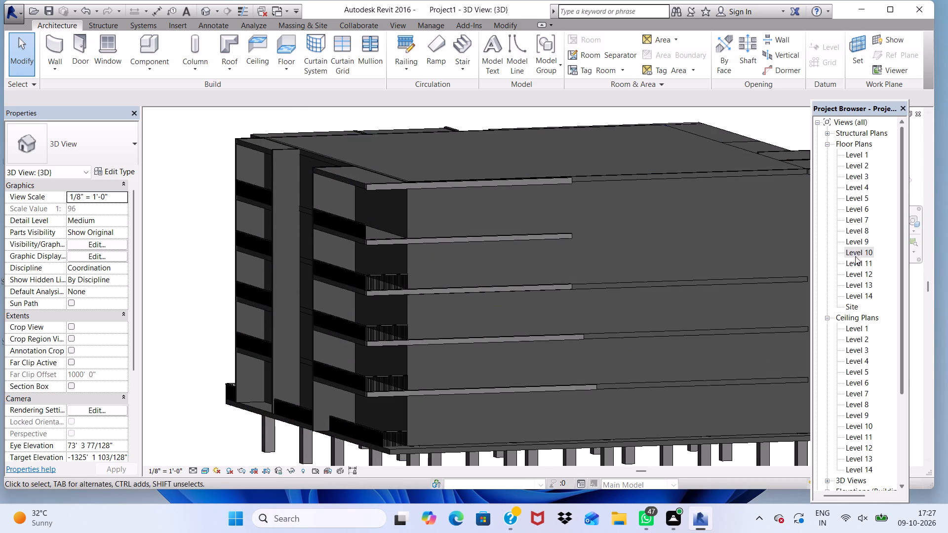
pyautogui.doubleClick(855, 266)
pyautogui.scroll(-8, 823, 276)
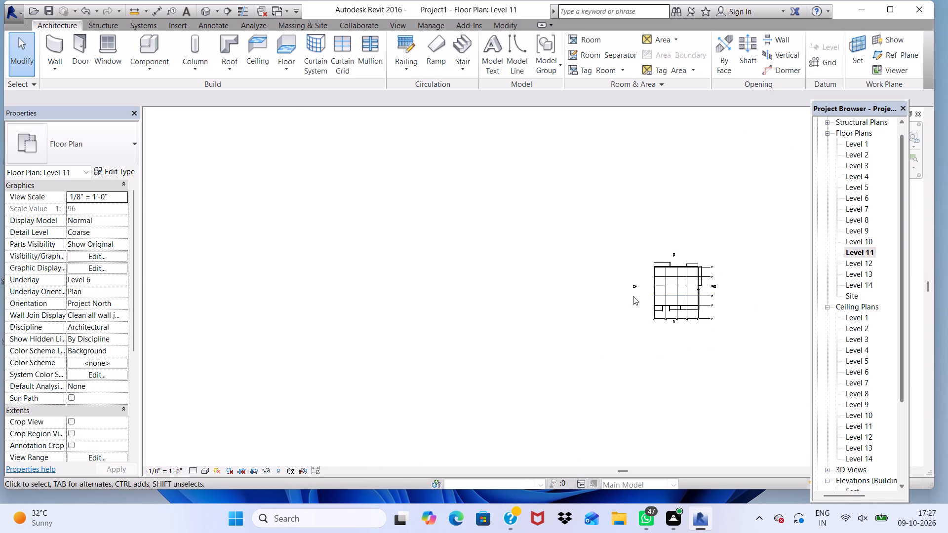
pyautogui.scroll(5, 638, 288)
pyautogui.scroll(14, 661, 245)
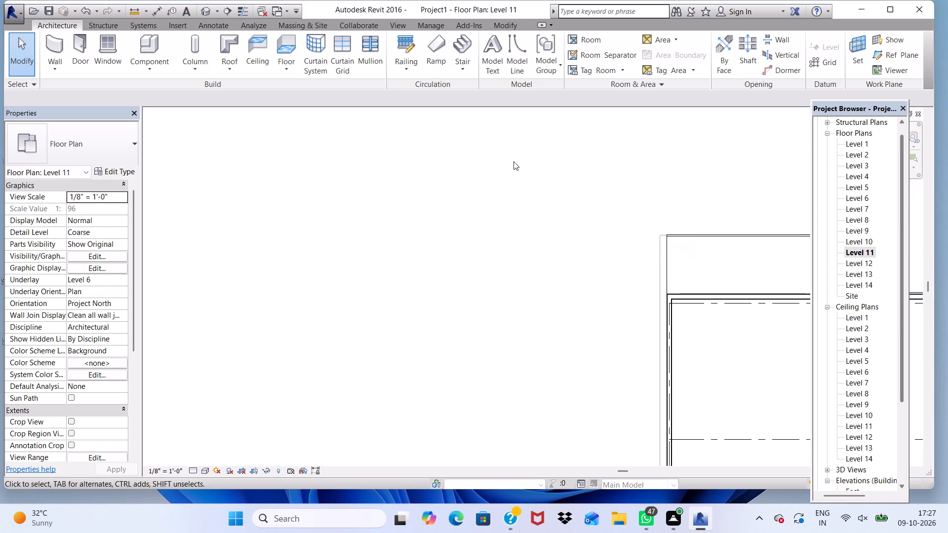
pyautogui.click(404, 45)
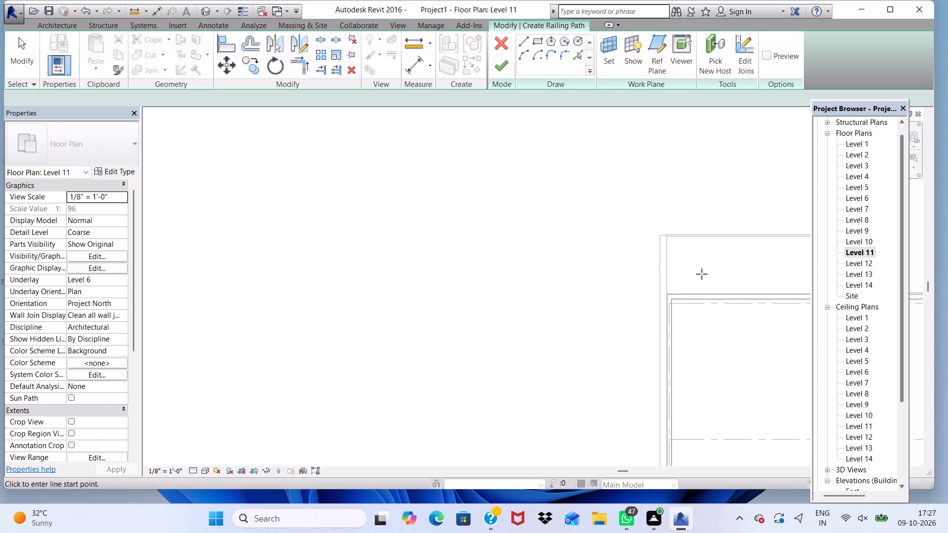
pyautogui.scroll(13, 687, 241)
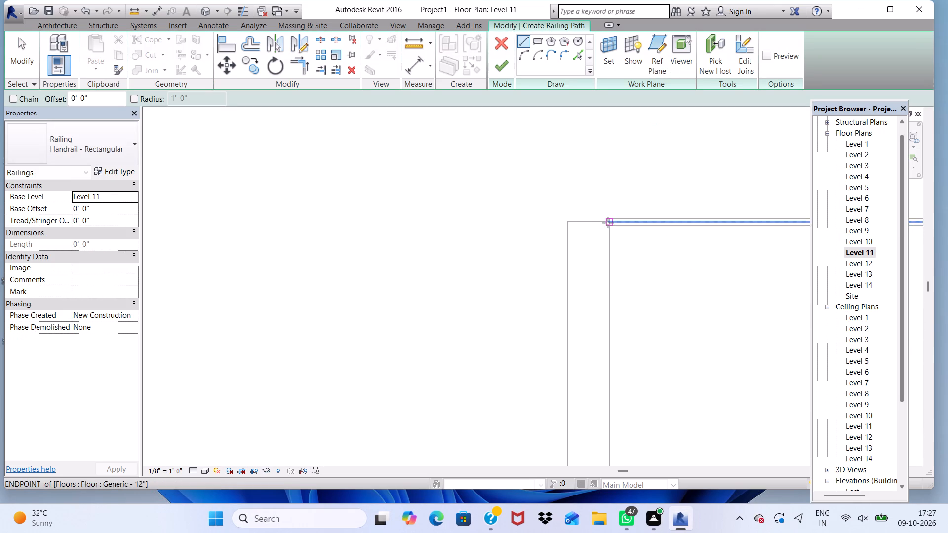
pyautogui.click(609, 222)
pyautogui.scroll(-2, 617, 243)
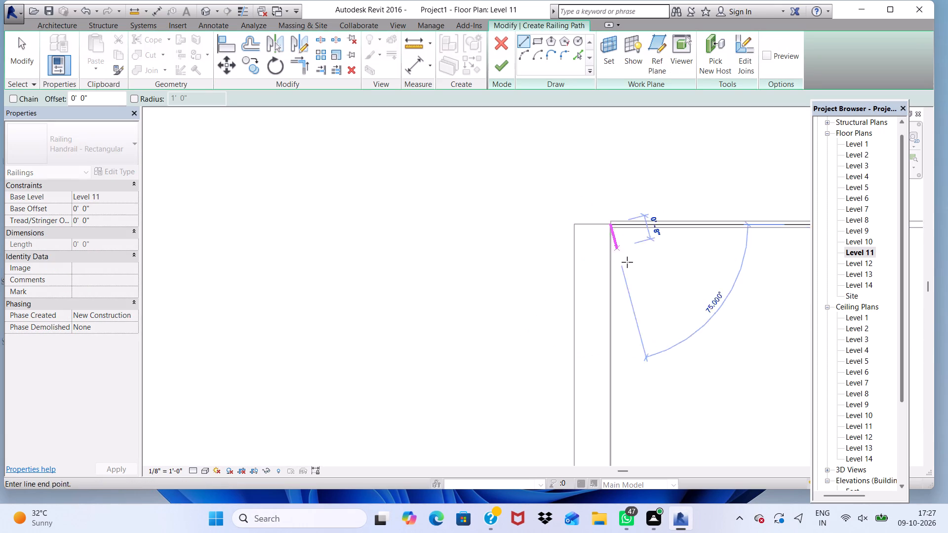
pyautogui.scroll(-5, 627, 262)
pyautogui.scroll(4, 656, 298)
pyautogui.scroll(-5, 656, 298)
pyautogui.scroll(5, 615, 383)
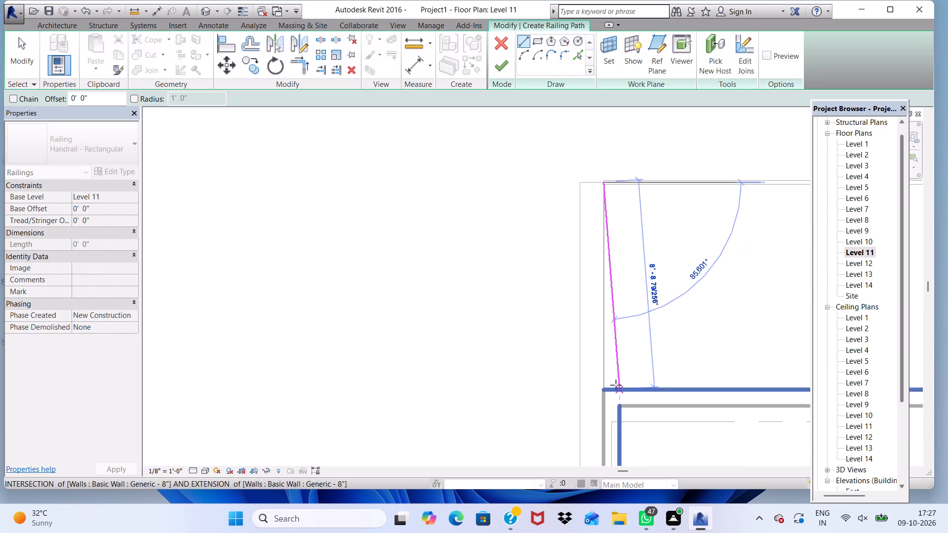
pyautogui.scroll(9, 609, 402)
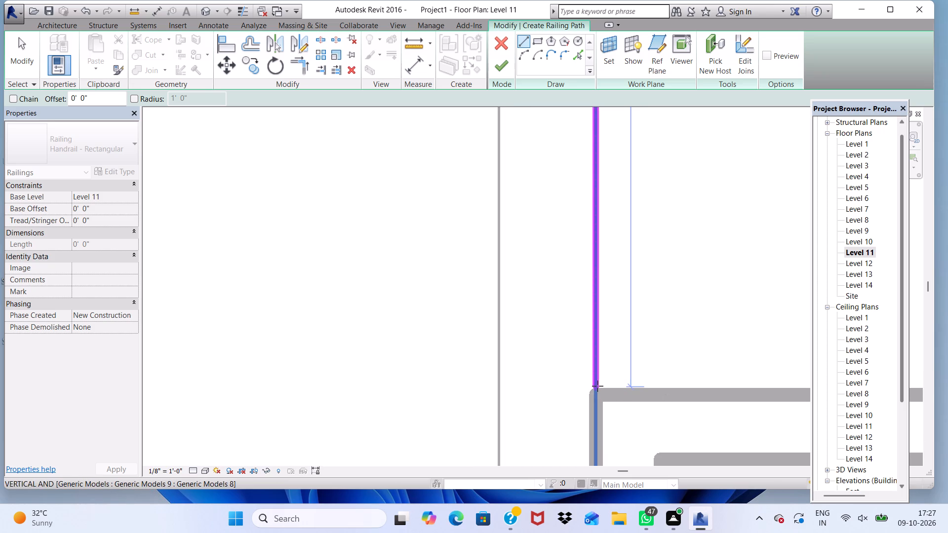
pyautogui.click(602, 388)
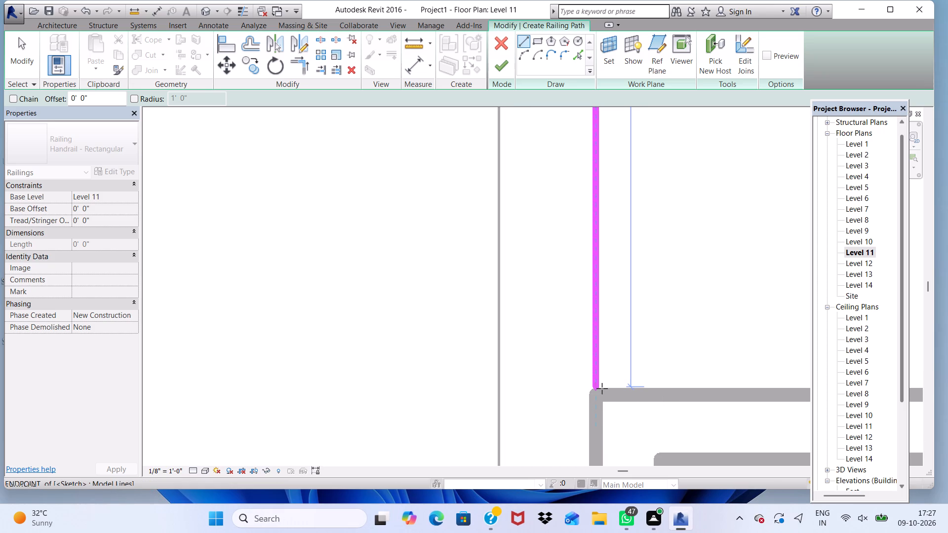
pyautogui.click(498, 68)
pyautogui.scroll(-5, 427, 197)
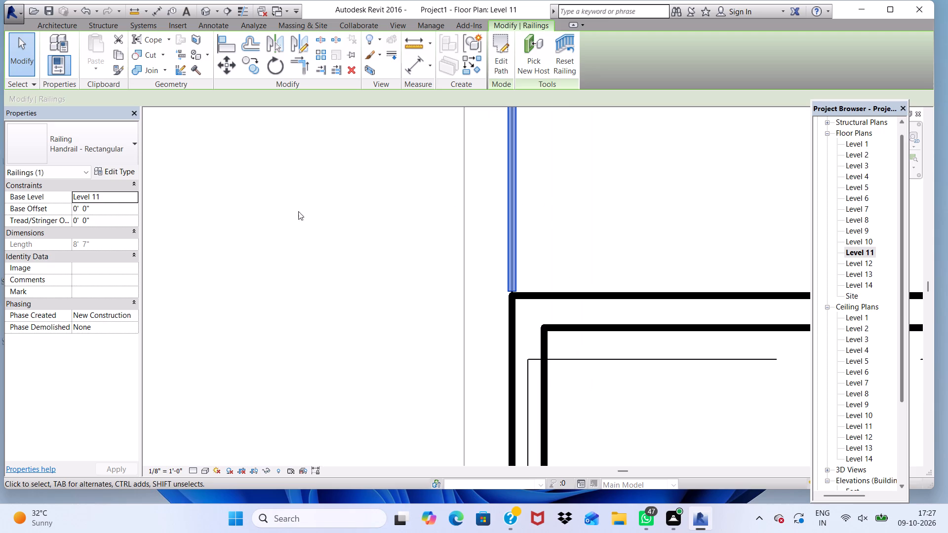
pyautogui.click(212, 9)
pyautogui.scroll(-1, 254, 266)
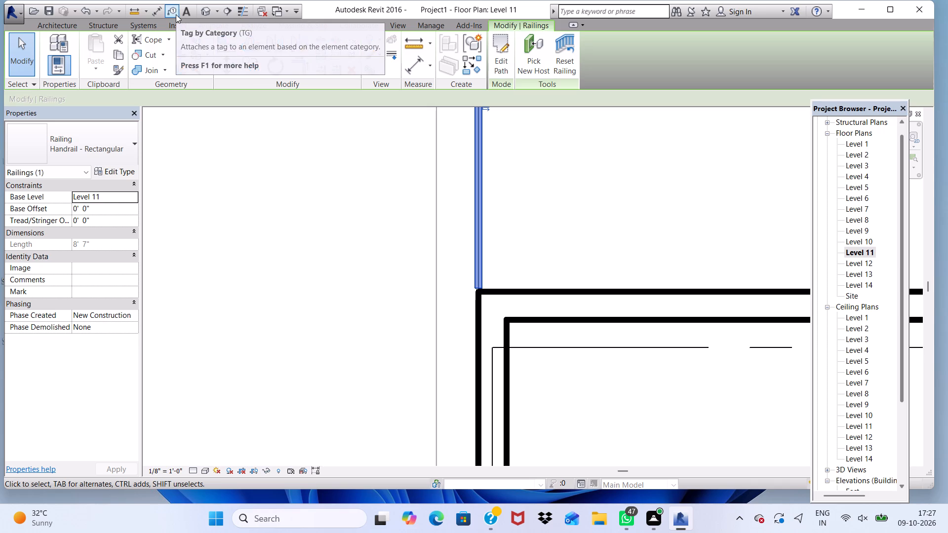
pyautogui.click(206, 9)
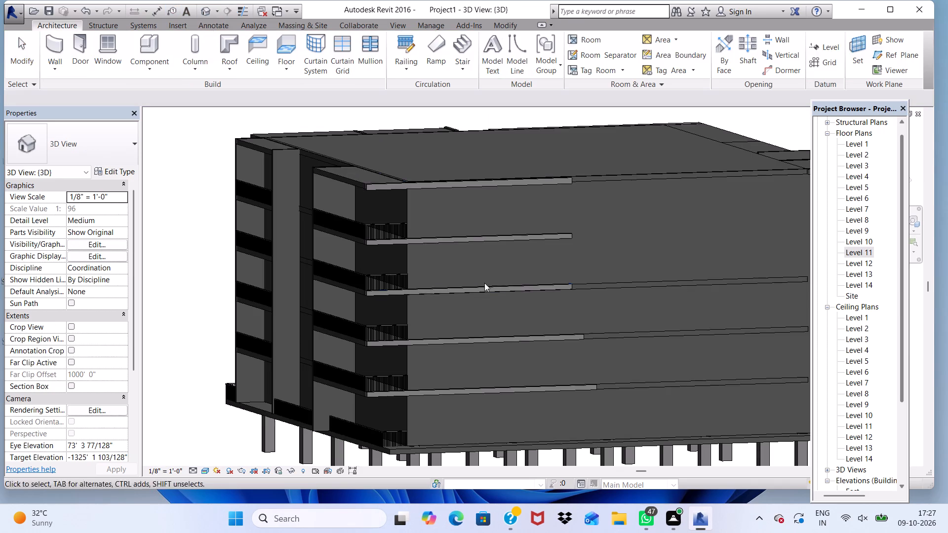
# Examine the Level 11 corner balcony railing and the railings stacked below it up close in 3D.
pyautogui.scroll(-5, 485, 294)
pyautogui.scroll(18, 454, 250)
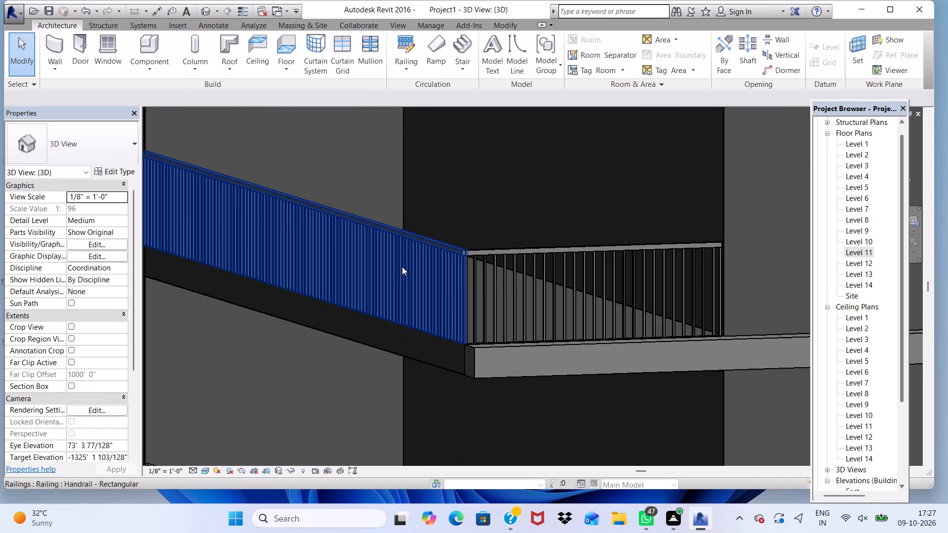
pyautogui.scroll(-5, 396, 306)
pyautogui.scroll(1, 376, 459)
pyautogui.scroll(-10, 379, 438)
pyautogui.scroll(-4, 528, 344)
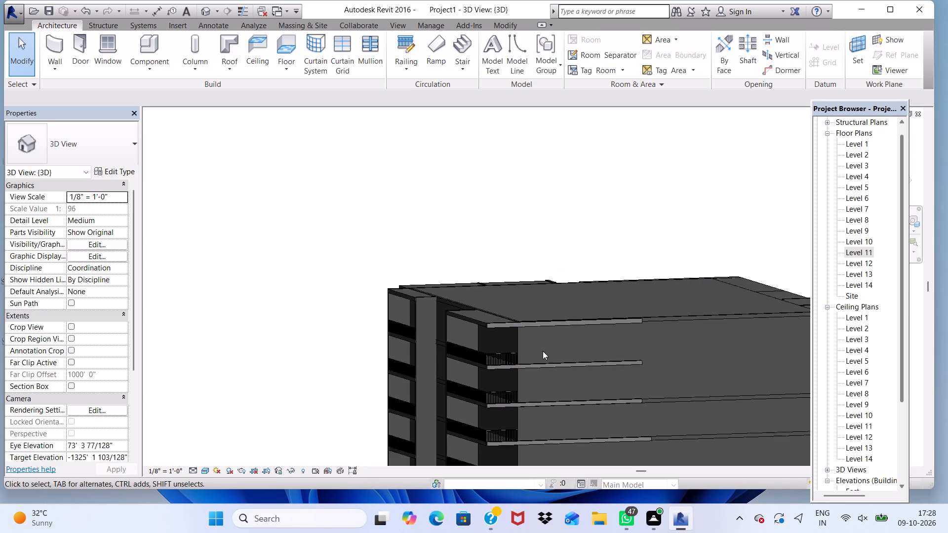
pyautogui.scroll(11, 495, 421)
pyautogui.scroll(-8, 495, 419)
pyautogui.scroll(2, 508, 282)
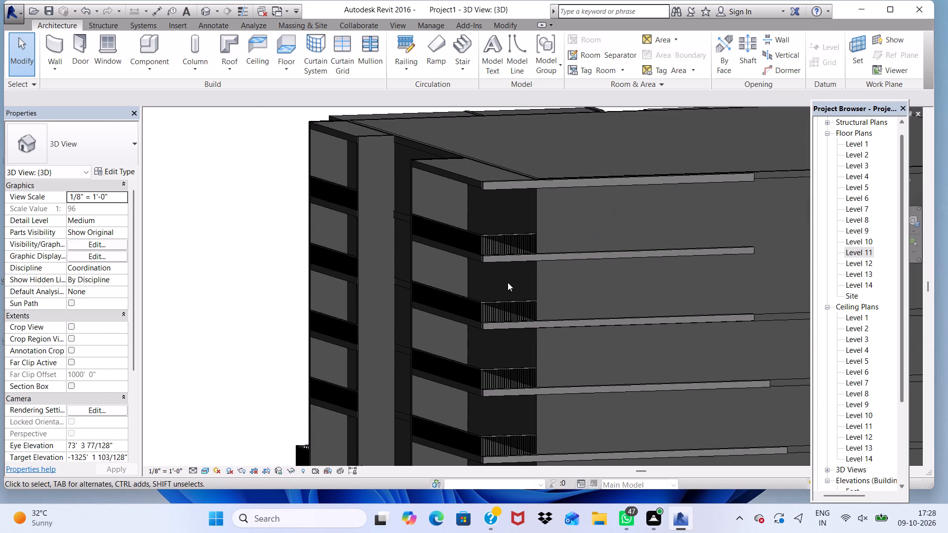
pyautogui.scroll(1, 490, 256)
pyautogui.scroll(-2, 490, 250)
pyautogui.keyDown('shift'); pyautogui.moveTo(496, 247); pyautogui.dragTo(499, 246, button='middle'); pyautogui.keyUp('shift')
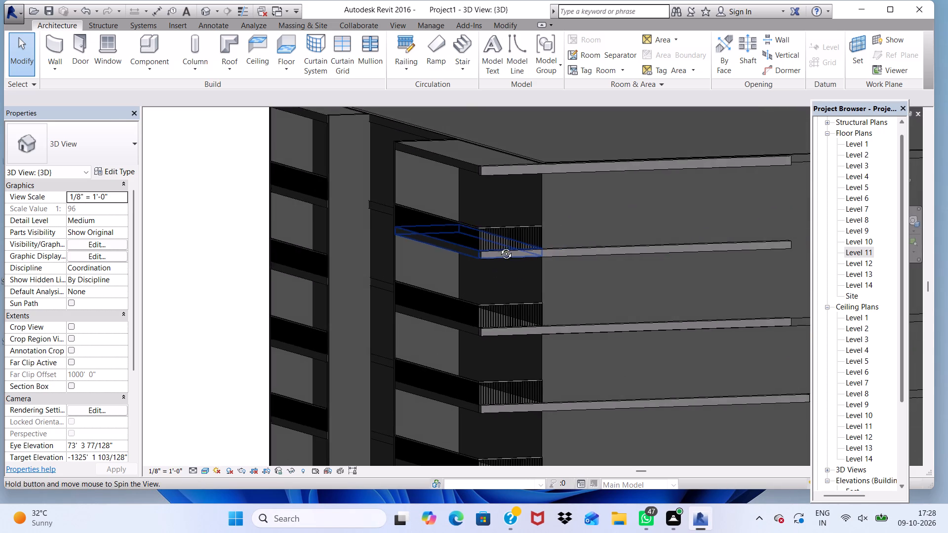
pyautogui.keyDown('shift'); pyautogui.moveTo(499, 246); pyautogui.dragTo(608, 240, button='middle'); pyautogui.keyUp('shift')
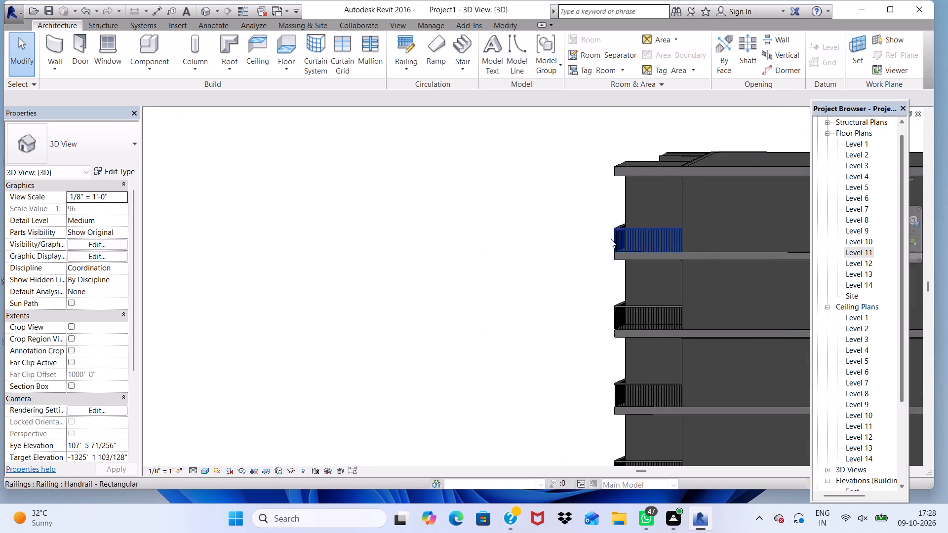
# Examine the whole building in 3D from several sides, including the balcony facades and the roof slab.
pyautogui.scroll(-3, 488, 232)
pyautogui.scroll(1, 460, 227)
pyautogui.scroll(-6, 460, 227)
pyautogui.keyDown('shift'); pyautogui.moveTo(420, 226); pyautogui.dragTo(456, 250, button='middle'); pyautogui.keyUp('shift')
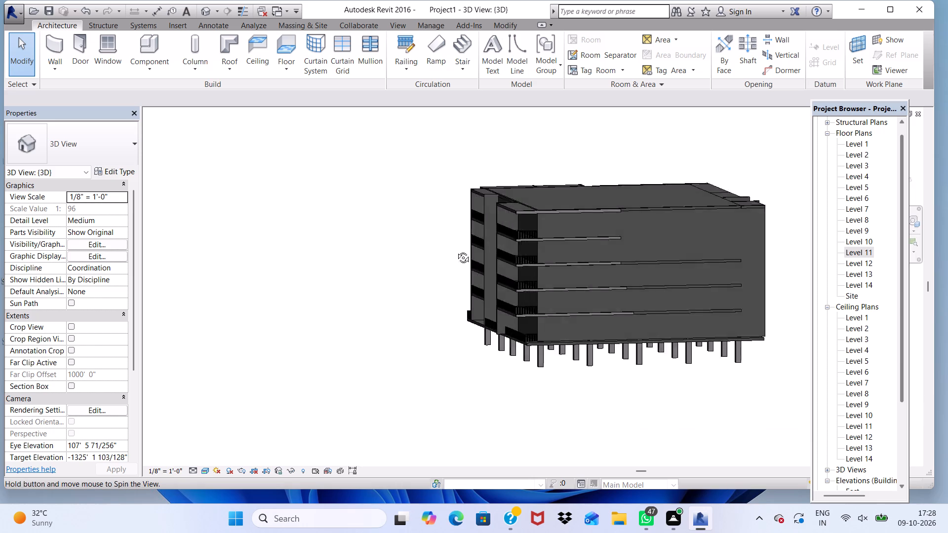
pyautogui.keyDown('shift'); pyautogui.moveTo(456, 250); pyautogui.dragTo(623, 242, button='middle'); pyautogui.keyUp('shift')
pyautogui.scroll(-1, 623, 242)
pyautogui.moveTo(406, 242); pyautogui.dragTo(498, 259, button='middle')
pyautogui.keyDown('shift'); pyautogui.moveTo(412, 259); pyautogui.dragTo(415, 343, button='middle'); pyautogui.keyUp('shift')
pyautogui.scroll(2, 386, 257)
pyautogui.scroll(-3, 203, 285)
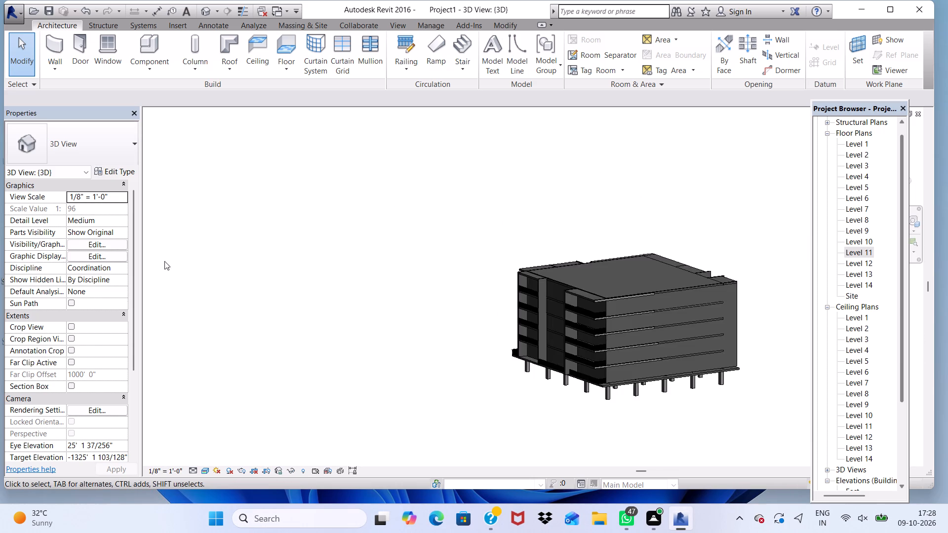
pyautogui.scroll(-5, 164, 261)
pyautogui.scroll(5, 438, 243)
pyautogui.scroll(3, 309, 266)
pyautogui.scroll(-4, 309, 266)
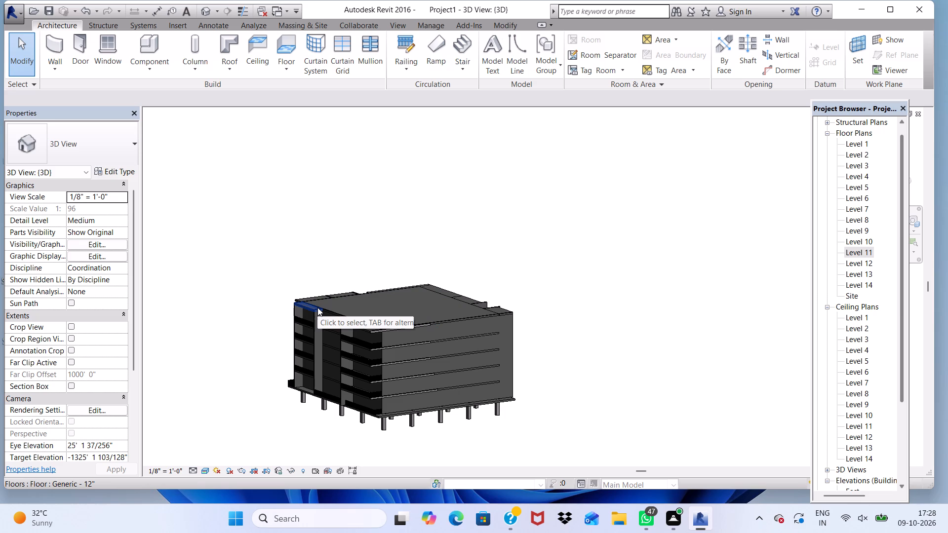
pyautogui.keyDown('shift'); pyautogui.moveTo(309, 295); pyautogui.dragTo(482, 264, button='middle'); pyautogui.keyUp('shift')
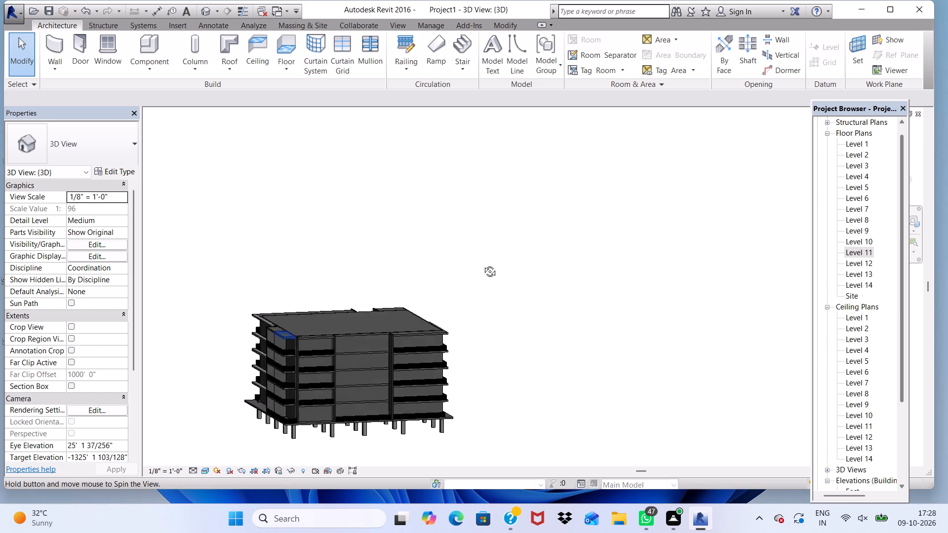
pyautogui.keyDown('shift'); pyautogui.moveTo(482, 264); pyautogui.dragTo(424, 337, button='middle'); pyautogui.keyUp('shift')
pyautogui.scroll(4, 322, 255)
pyautogui.scroll(-8, 321, 255)
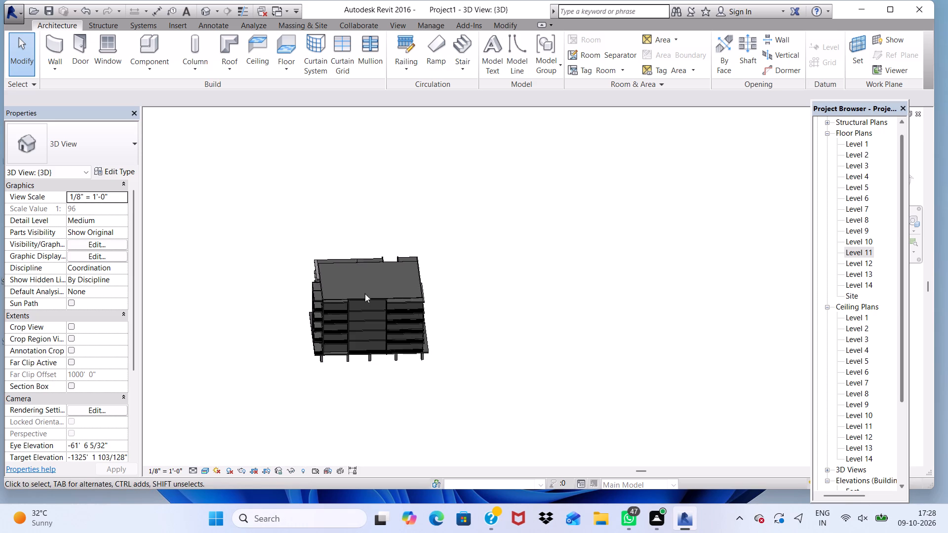
pyautogui.scroll(10, 337, 300)
pyautogui.scroll(5, 377, 246)
pyautogui.scroll(-6, 366, 259)
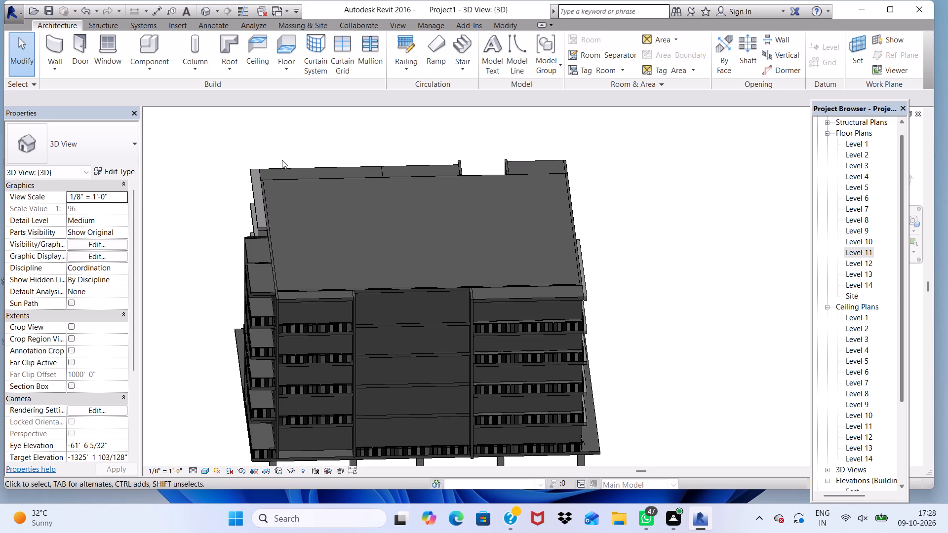
# Start an in-place component in the Generic Models category, accepting the default name.
pyautogui.click(150, 66)
pyautogui.click(149, 116)
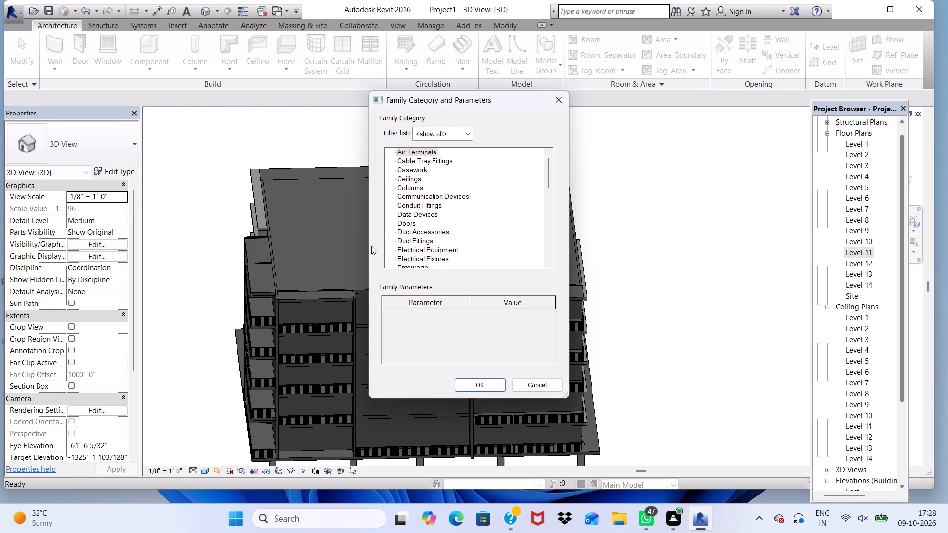
pyautogui.scroll(-10, 418, 217)
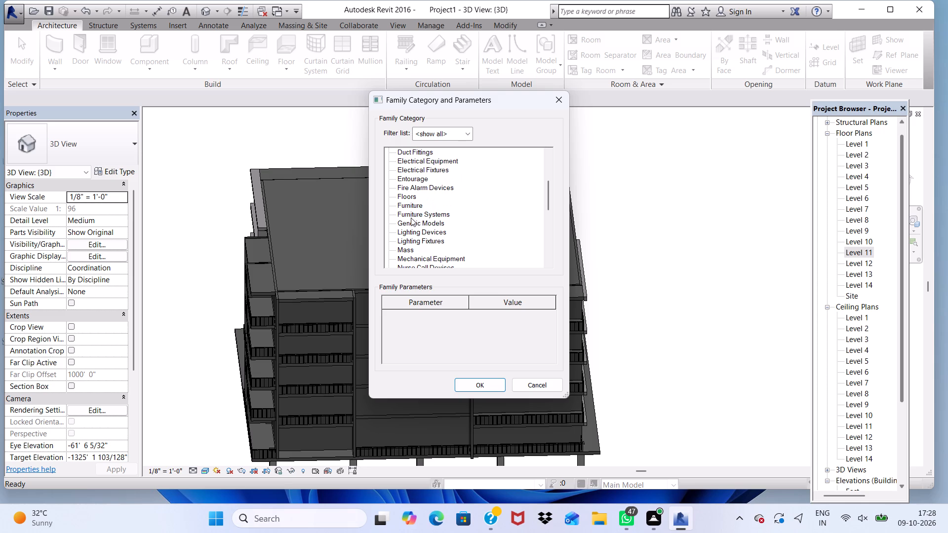
pyautogui.click(408, 224)
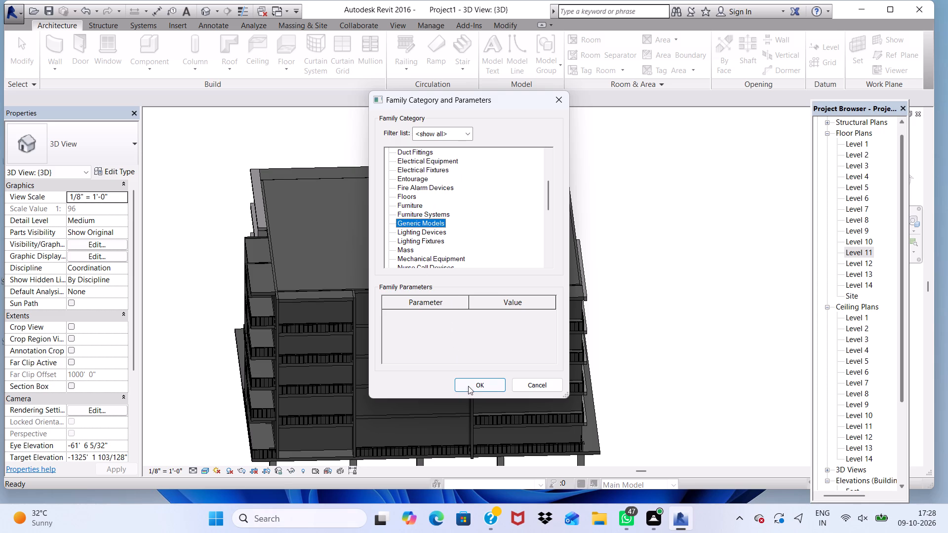
pyautogui.doubleClick(470, 386)
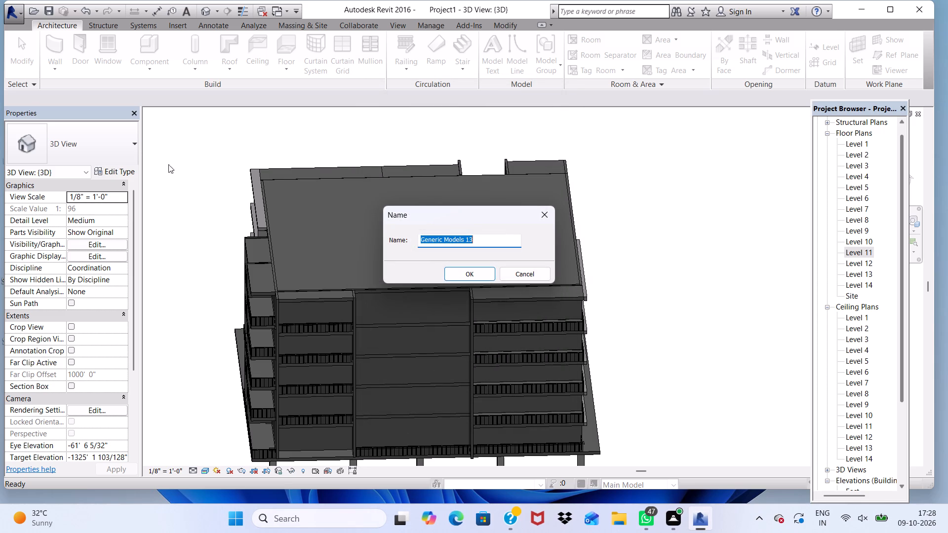
pyautogui.click(486, 273)
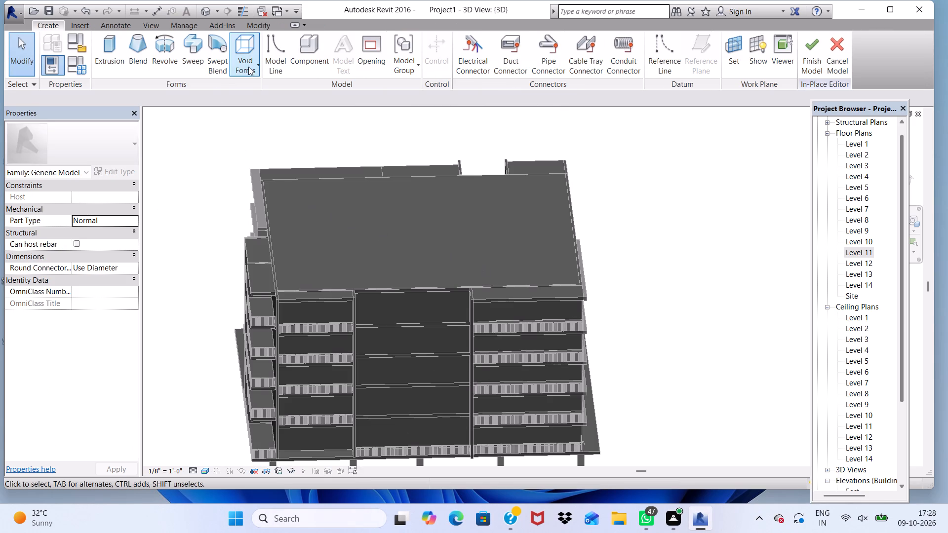
# Start a solid extrusion and pick the roof floor slab's face as its work plane.
pyautogui.click(109, 35)
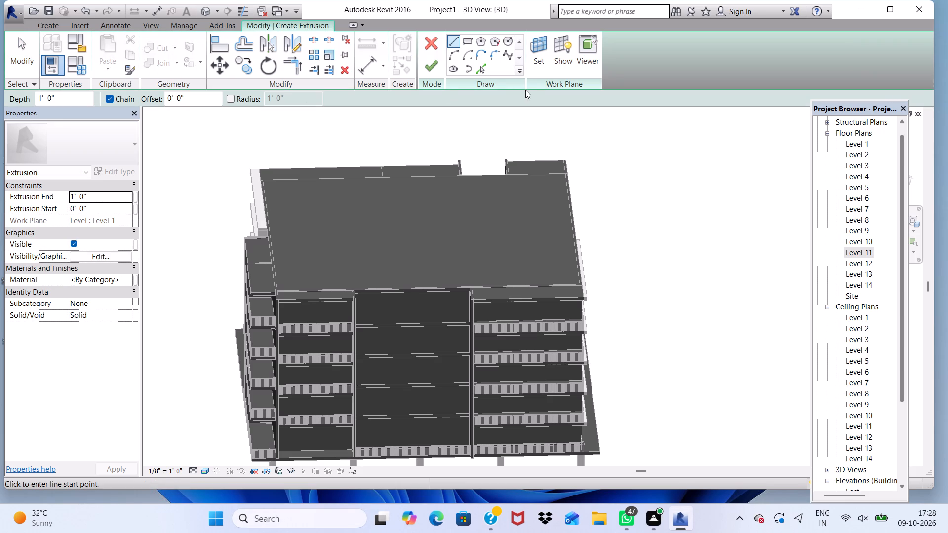
pyautogui.click(531, 40)
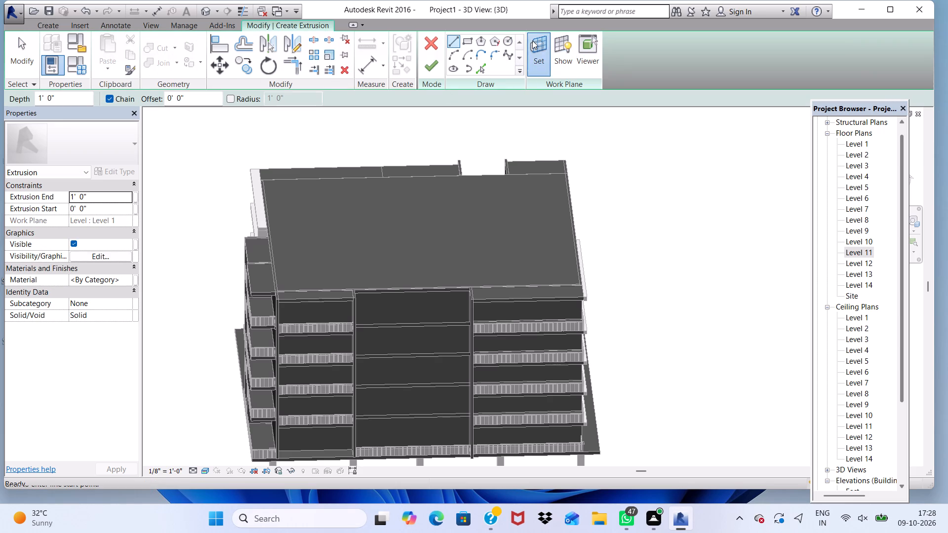
pyautogui.click(374, 265)
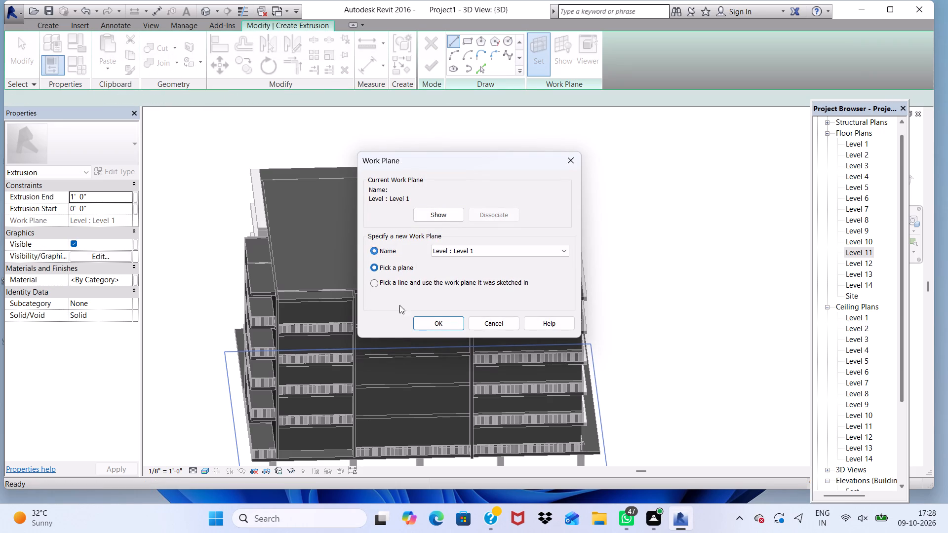
pyautogui.click(431, 322)
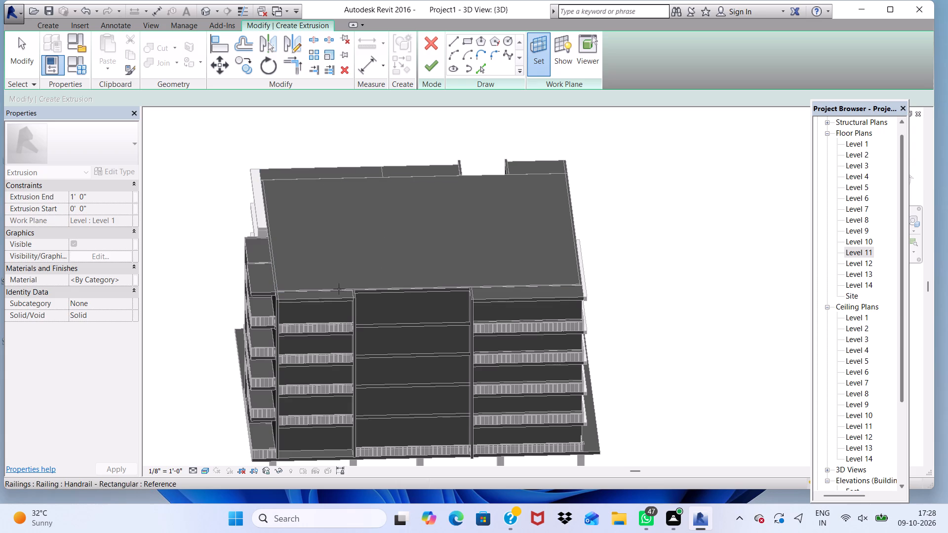
pyautogui.scroll(9, 339, 289)
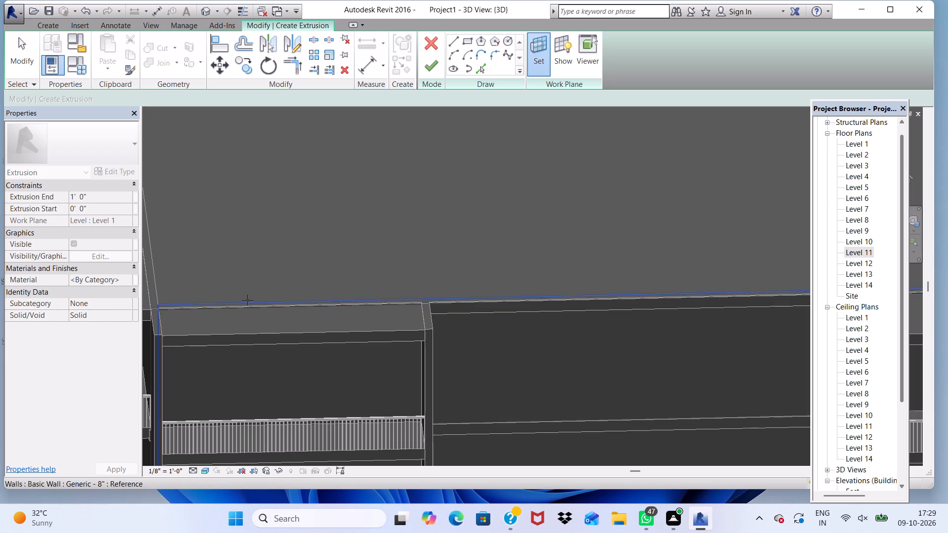
pyautogui.click(244, 303)
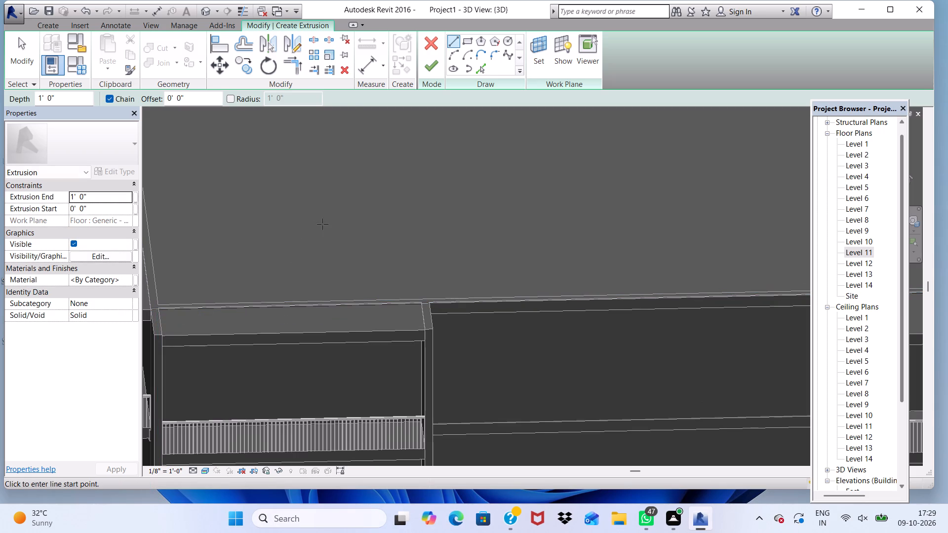
# Sketch a rectangle about 91' 8" wide from corner to opposite corner over the roof slab as the extrusion profile.
pyautogui.click(463, 38)
pyautogui.scroll(-6, 401, 160)
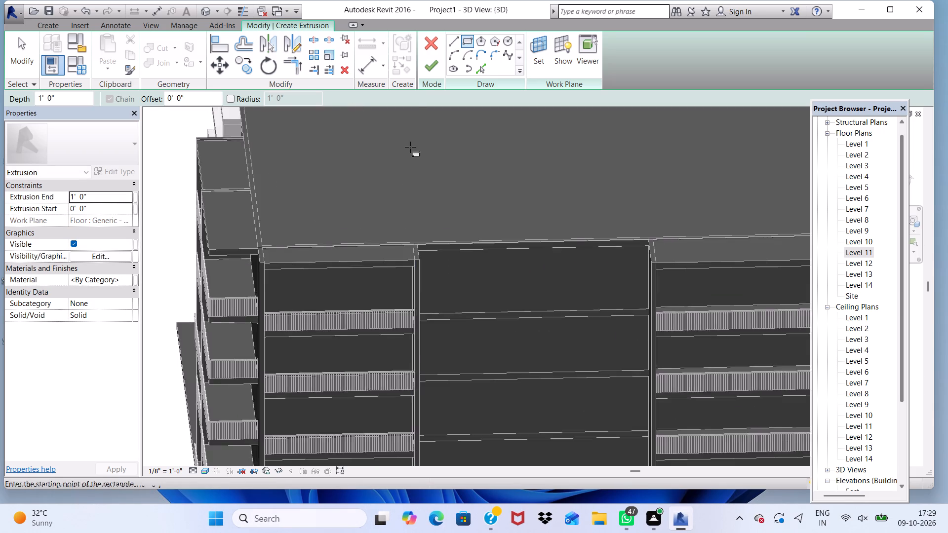
pyautogui.scroll(-8, 410, 147)
pyautogui.scroll(10, 367, 135)
pyautogui.scroll(5, 302, 197)
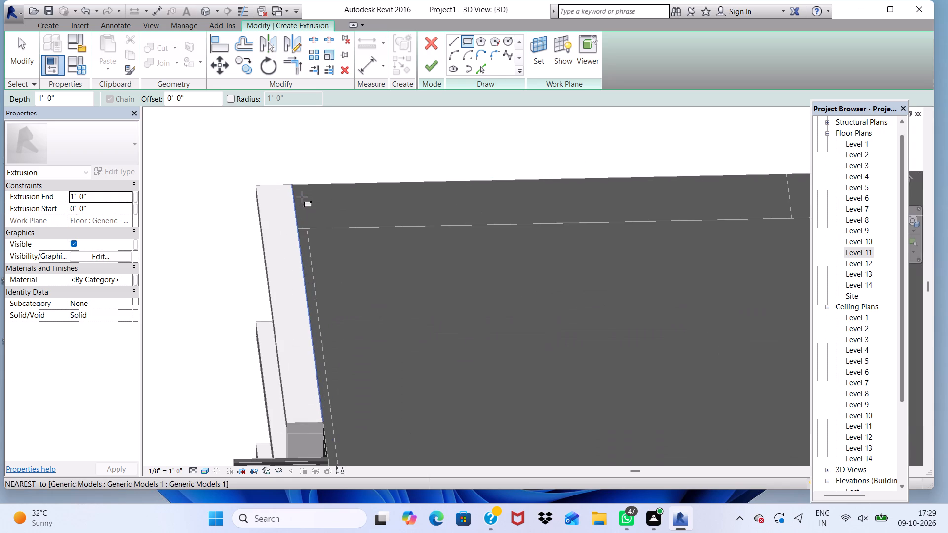
pyautogui.scroll(5, 360, 169)
pyautogui.scroll(-4, 335, 164)
pyautogui.moveTo(299, 190); pyautogui.dragTo(354, 154, button='middle')
pyautogui.scroll(3, 338, 152)
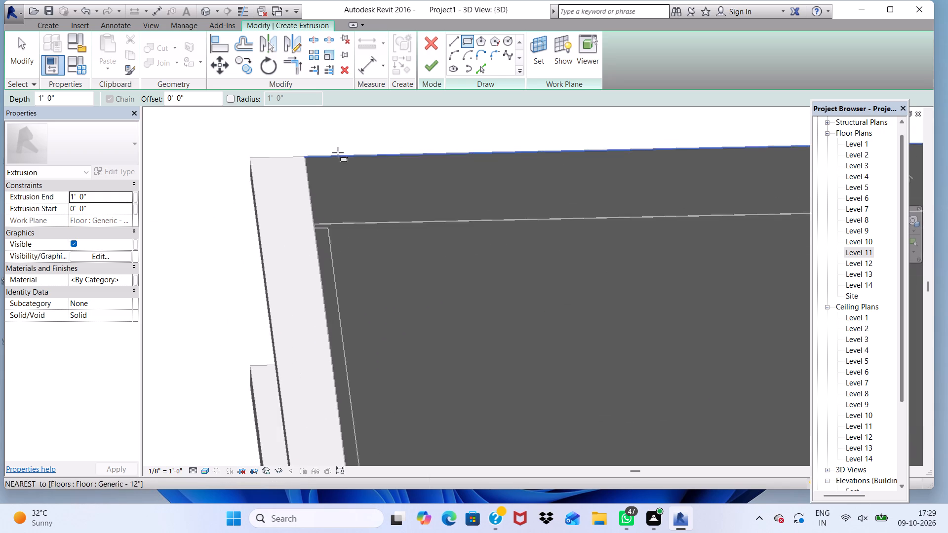
pyautogui.scroll(4, 338, 152)
pyautogui.click(290, 159)
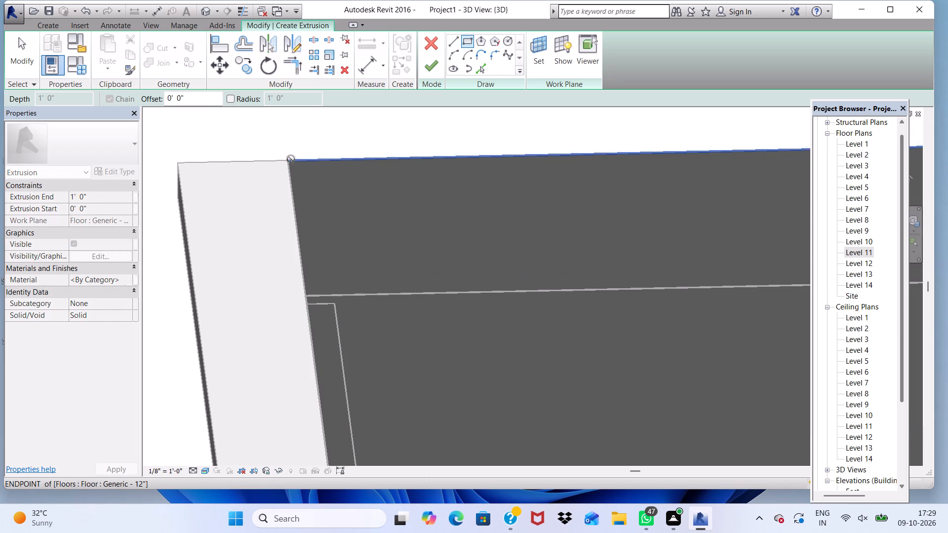
pyautogui.scroll(-4, 328, 174)
pyautogui.scroll(-15, 367, 185)
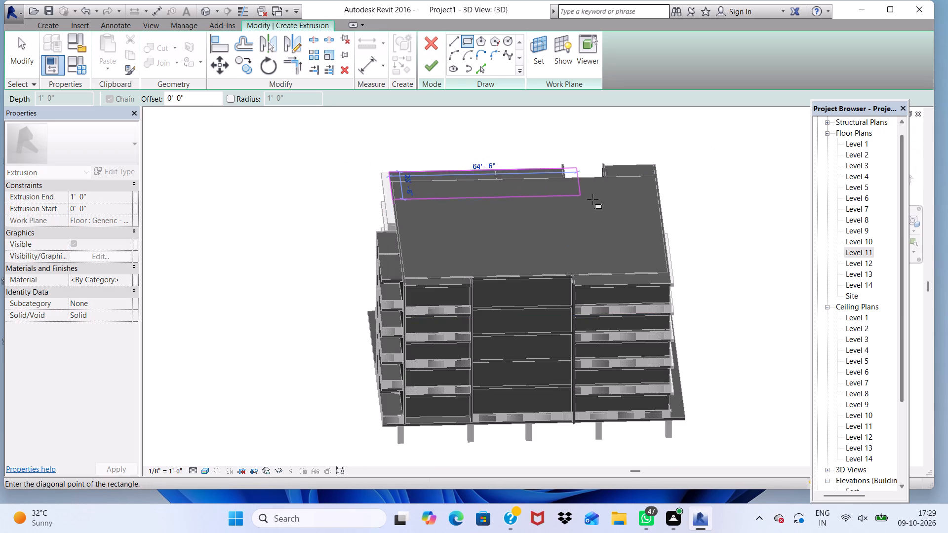
pyautogui.click(669, 272)
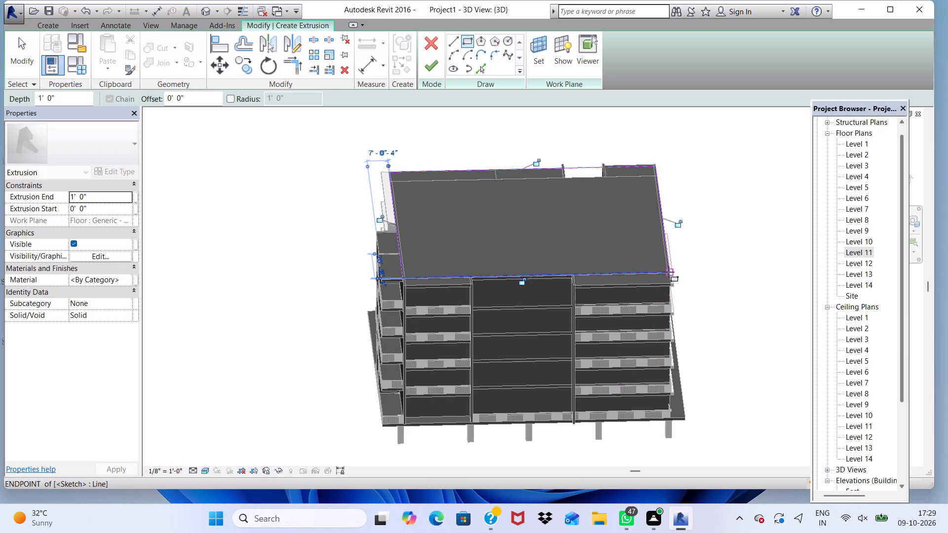
# Finish the roof extrusion with a depth of 1' 0" and complete the in-place model.
pyautogui.scroll(3, 601, 222)
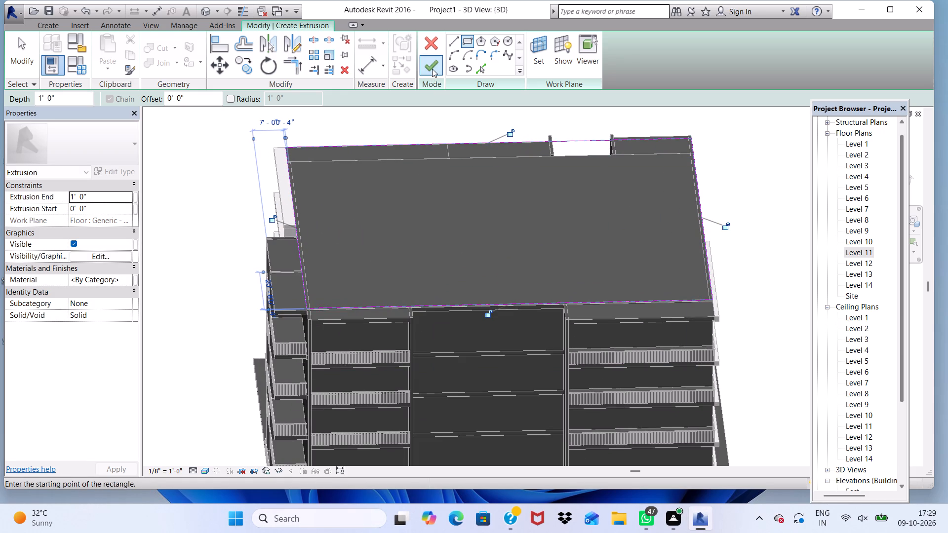
pyautogui.click(432, 69)
pyautogui.scroll(-2, 415, 207)
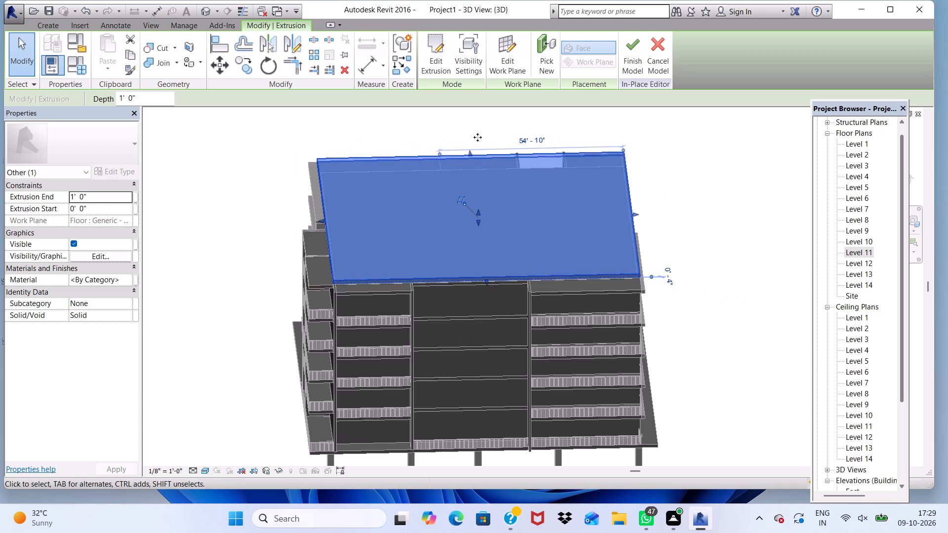
pyautogui.click(632, 45)
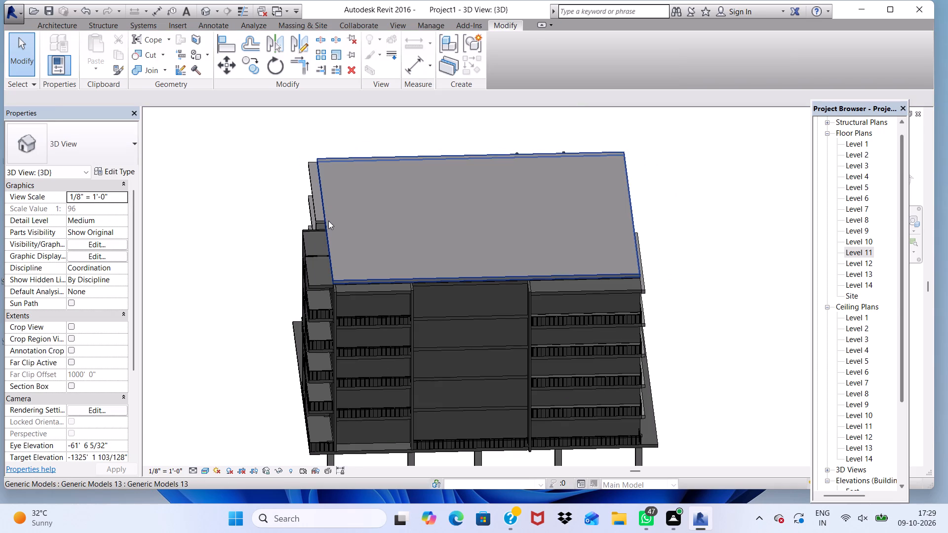
# Stretch the roof's in-place generic model upward from its top face, to a volume of about 65,422 CF.
pyautogui.scroll(-1, 314, 246)
pyautogui.keyDown('shift'); pyautogui.moveTo(293, 225); pyautogui.dragTo(592, 159, button='middle'); pyautogui.keyUp('shift')
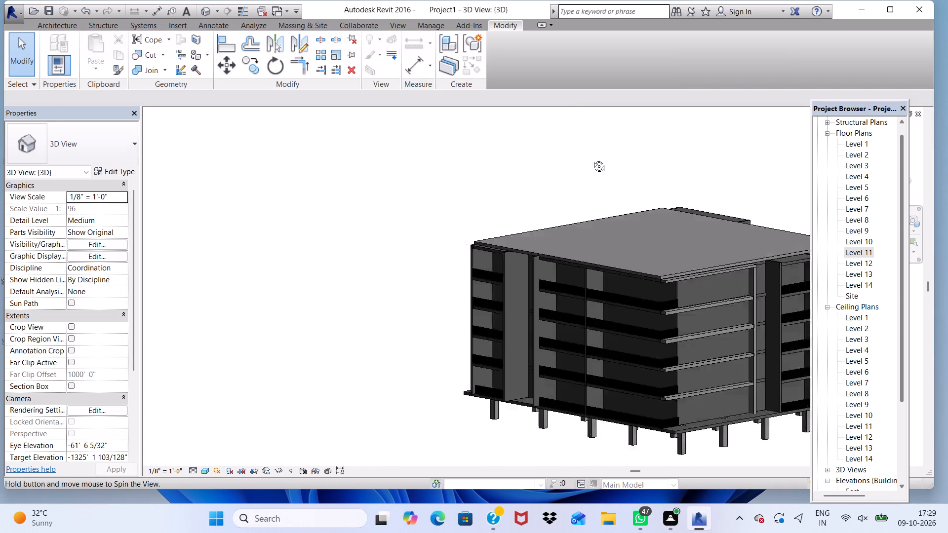
pyautogui.keyDown('shift'); pyautogui.moveTo(592, 159); pyautogui.dragTo(506, 186, button='middle'); pyautogui.keyUp('shift')
pyautogui.scroll(4, 494, 252)
pyautogui.scroll(-1, 494, 252)
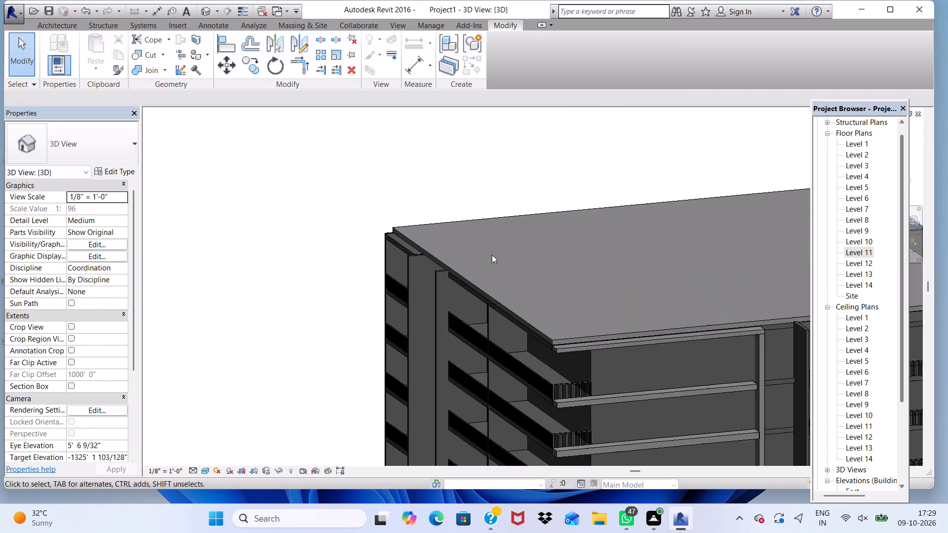
pyautogui.click(467, 274)
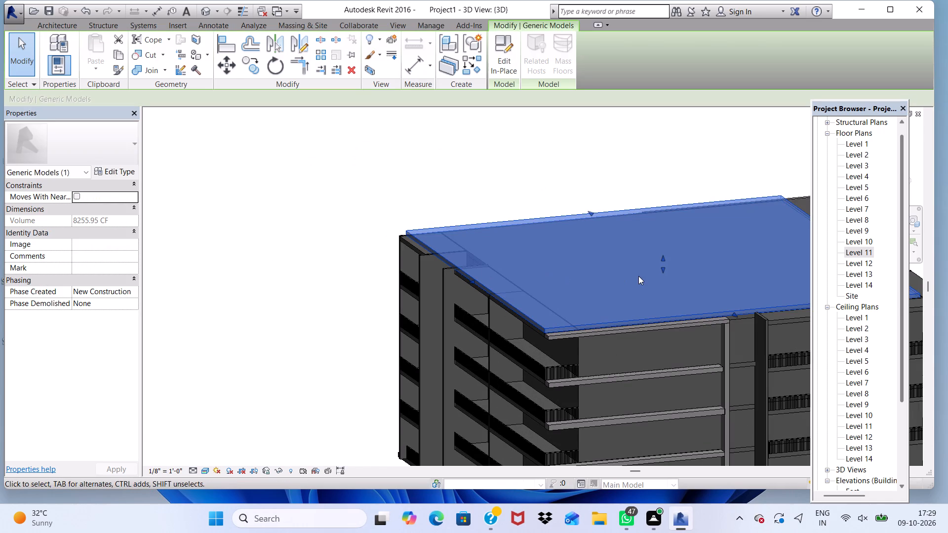
pyautogui.moveTo(663, 257); pyautogui.dragTo(663, 232)
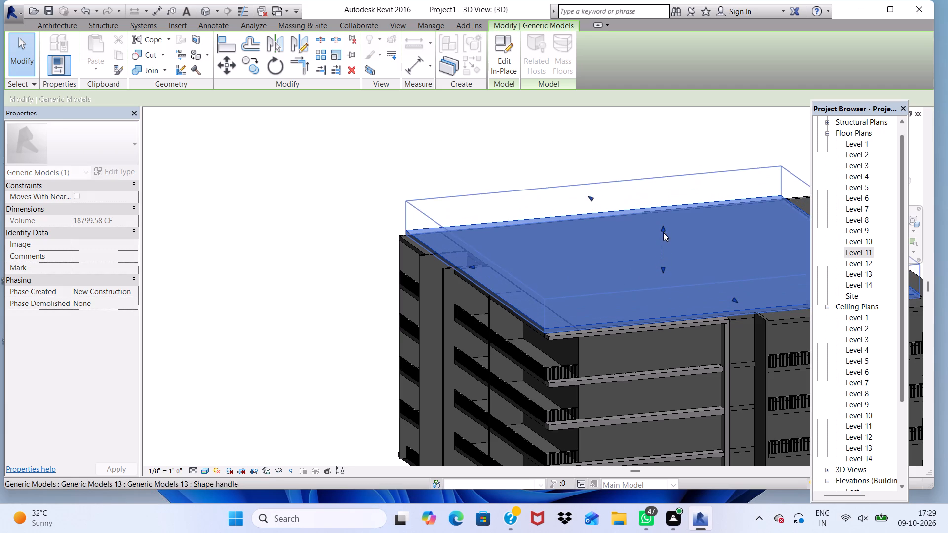
pyautogui.scroll(-4, 603, 240)
pyautogui.scroll(-1, 364, 252)
pyautogui.scroll(8, 613, 272)
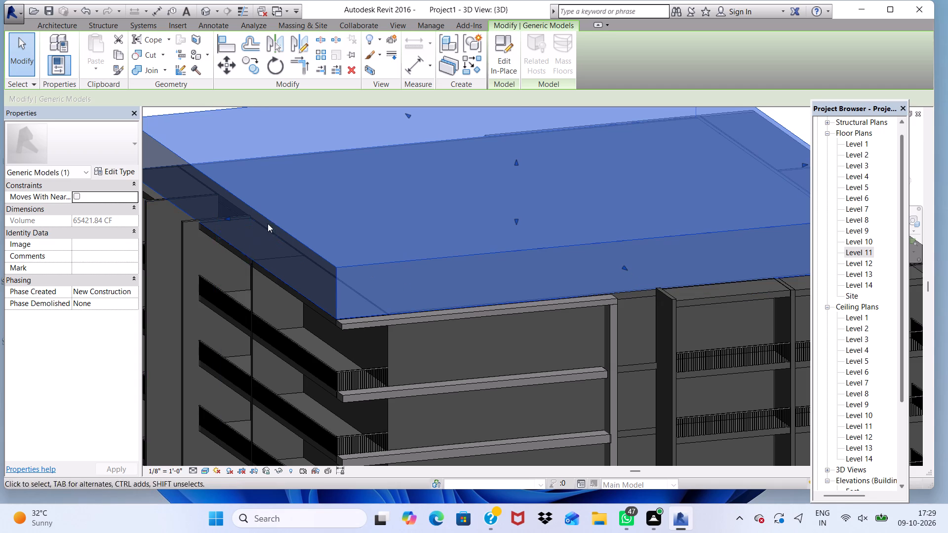
pyautogui.scroll(-8, 288, 225)
pyautogui.click(628, 182)
# Examine the raised roof block and how it sits on the building from several sides in 3D.
pyautogui.scroll(4, 238, 198)
pyautogui.scroll(-5, 237, 197)
pyautogui.keyDown('shift'); pyautogui.moveTo(230, 226); pyautogui.dragTo(315, 240, button='middle'); pyautogui.keyUp('shift')
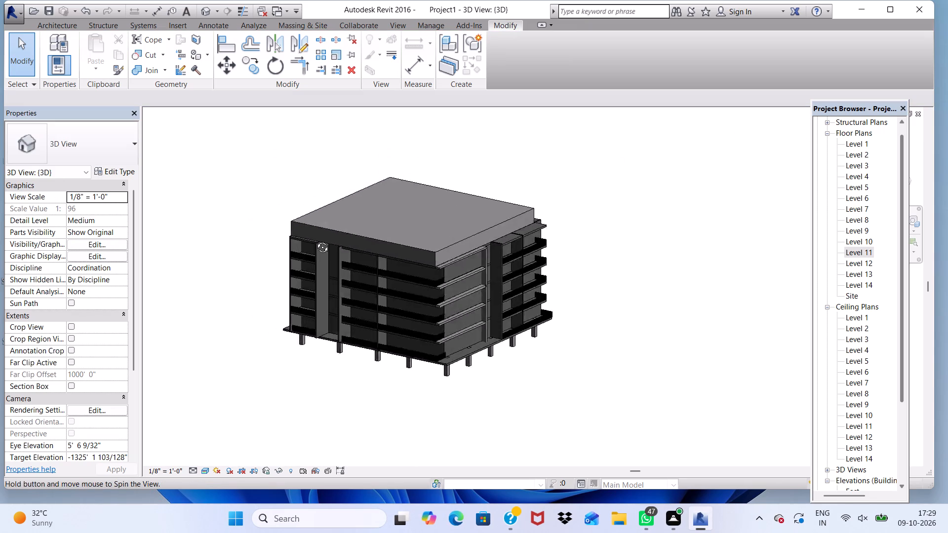
pyautogui.keyDown('shift'); pyautogui.moveTo(315, 240); pyautogui.dragTo(585, 174, button='middle'); pyautogui.keyUp('shift')
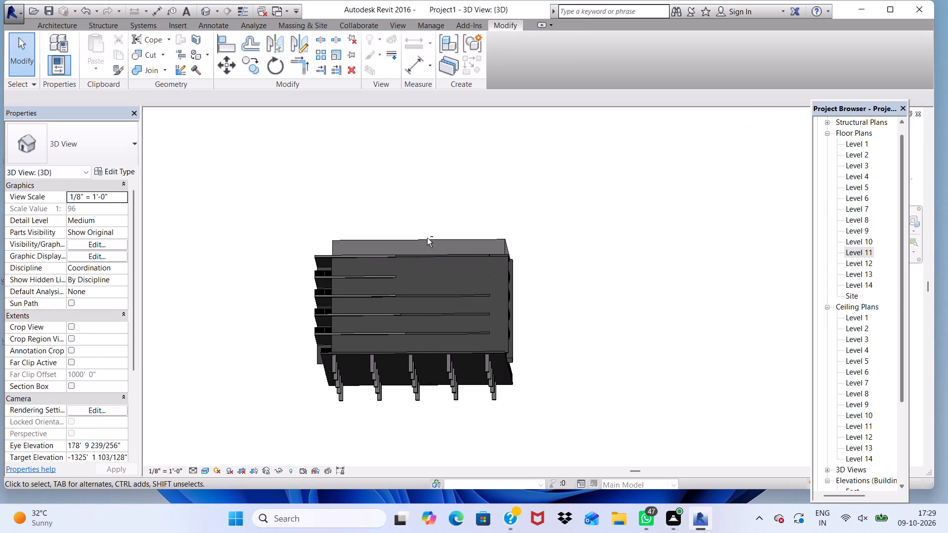
pyautogui.keyDown('shift'); pyautogui.moveTo(426, 249); pyautogui.dragTo(366, 334, button='middle'); pyautogui.keyUp('shift')
pyautogui.keyDown('shift'); pyautogui.scroll(-1, 372, 313); pyautogui.keyUp('shift')
pyautogui.keyDown('shift'); pyautogui.scroll(11, 404, 247); pyautogui.keyUp('shift')
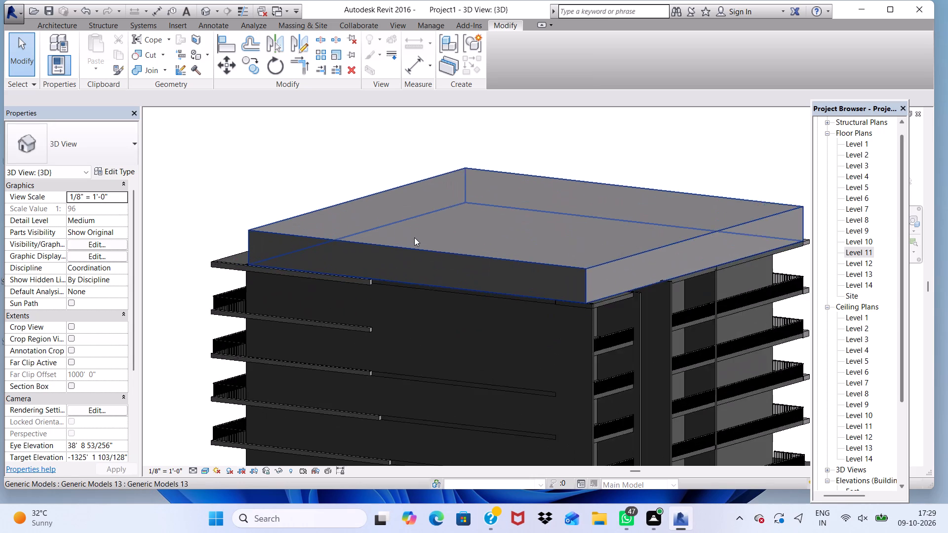
pyautogui.keyDown('shift'); pyautogui.scroll(4, 414, 237); pyautogui.keyUp('shift')
pyautogui.click(379, 257)
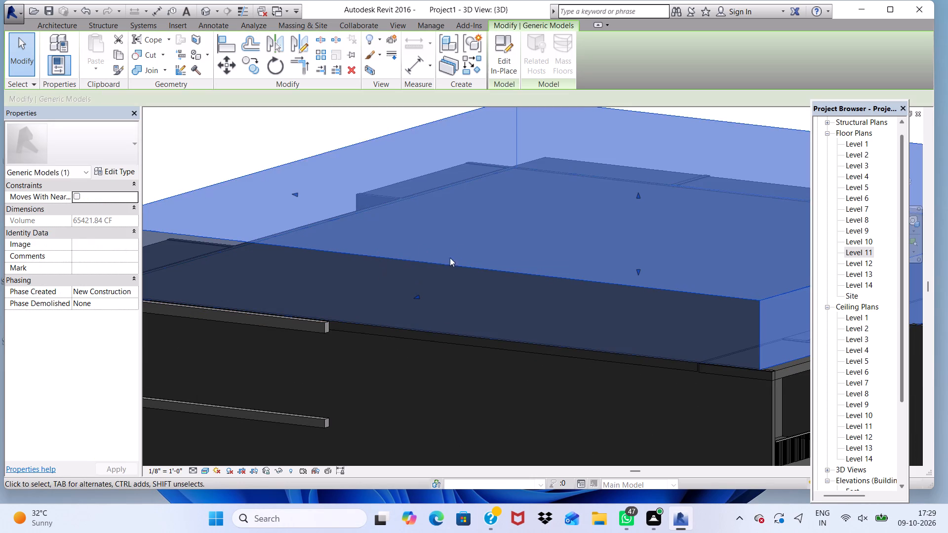
pyautogui.scroll(-4, 428, 262)
pyautogui.scroll(-4, 506, 216)
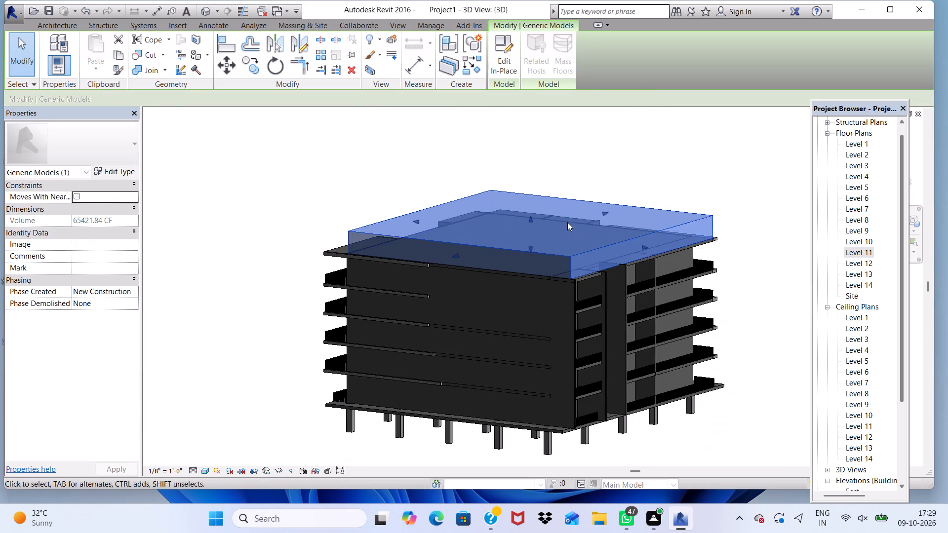
pyautogui.scroll(-3, 571, 235)
pyautogui.click(589, 193)
pyautogui.scroll(3, 560, 260)
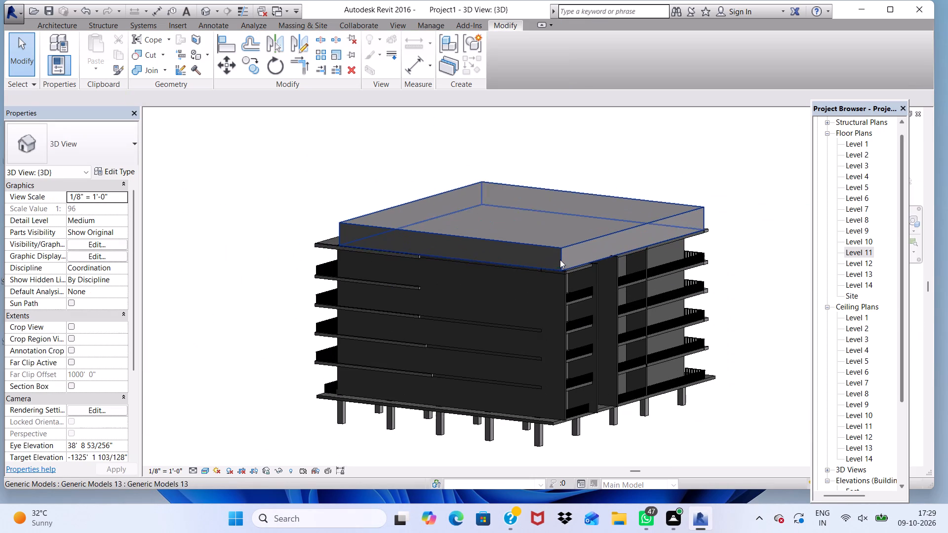
pyautogui.keyDown('shift'); pyautogui.moveTo(397, 257); pyautogui.dragTo(554, 239, button='middle'); pyautogui.keyUp('shift')
pyautogui.keyDown('shift'); pyautogui.scroll(-1, 400, 238); pyautogui.keyUp('shift')
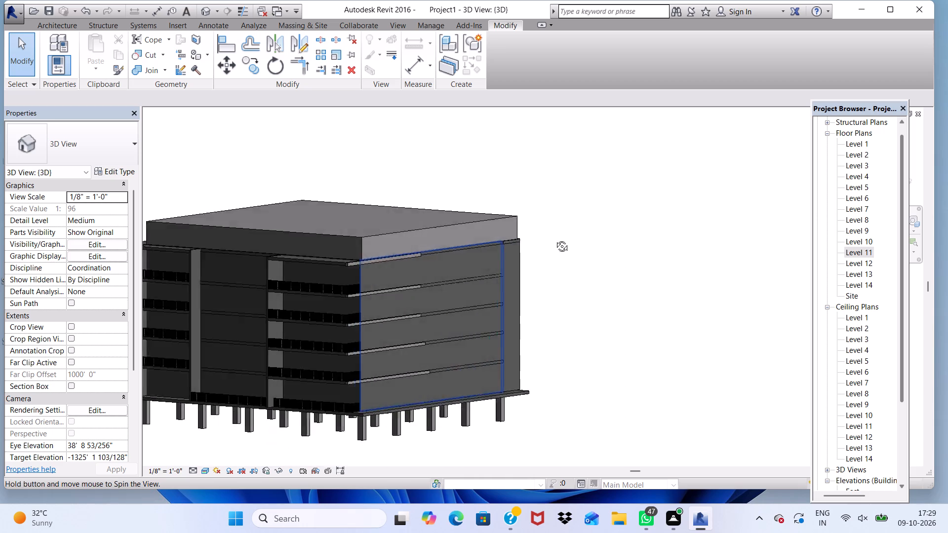
pyautogui.keyDown('shift'); pyautogui.moveTo(554, 239); pyautogui.dragTo(517, 232, button='middle'); pyautogui.keyUp('shift')
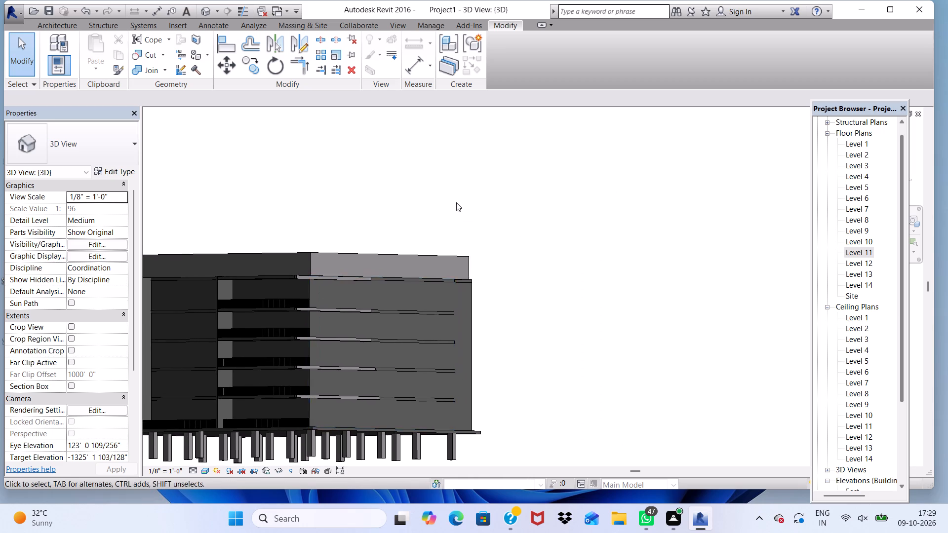
# Examine the upper corner balconies, their railings and slab undersides up close, along with the building's facades in 3D.
pyautogui.scroll(-4, 456, 201)
pyautogui.scroll(4, 332, 239)
pyautogui.scroll(-1, 332, 241)
pyautogui.scroll(14, 337, 263)
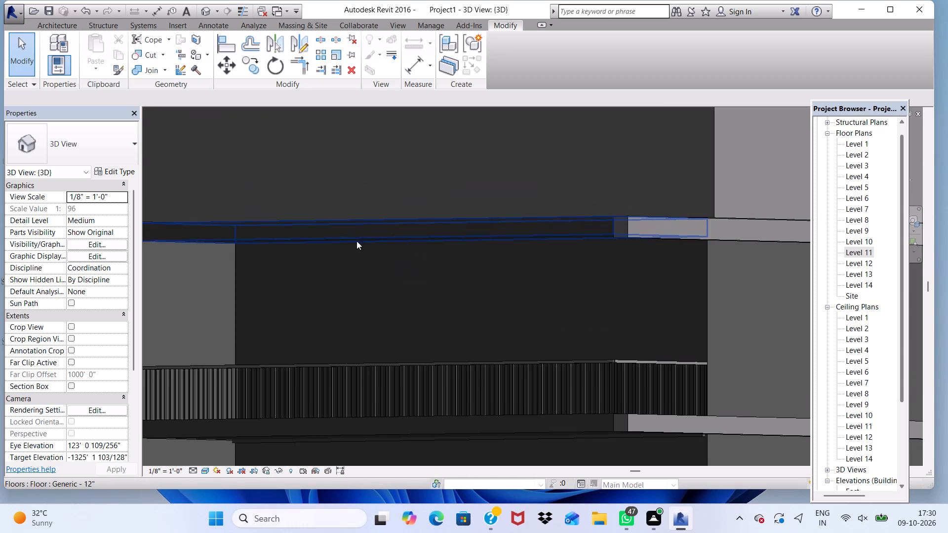
pyautogui.moveTo(357, 244); pyautogui.dragTo(375, 200, button='middle')
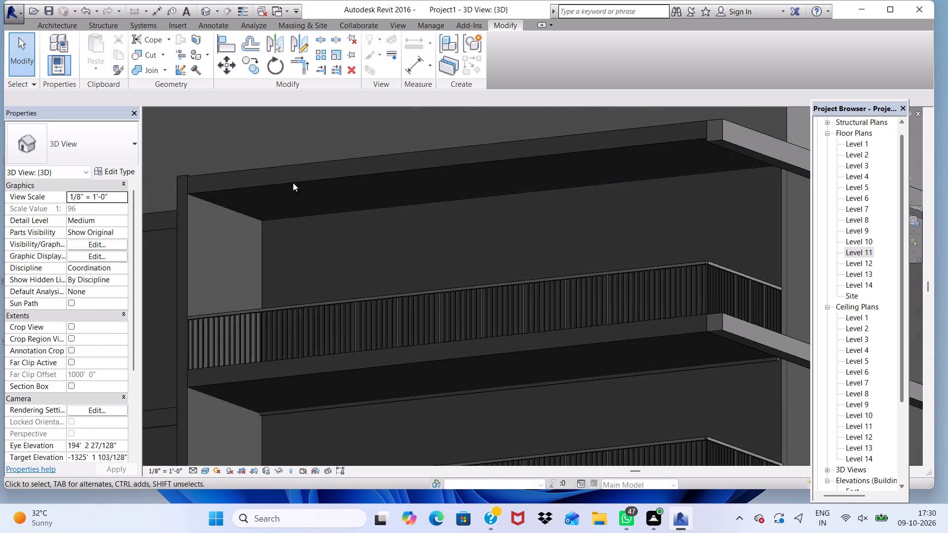
pyautogui.scroll(4, 262, 168)
pyautogui.scroll(-4, 262, 168)
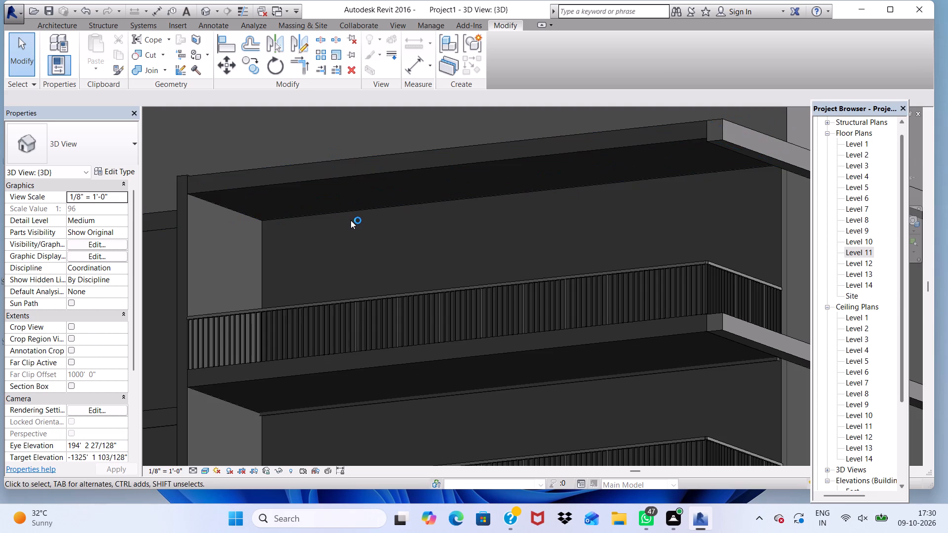
pyautogui.scroll(5, 351, 220)
pyautogui.scroll(-5, 232, 187)
pyautogui.scroll(4, 278, 205)
pyautogui.scroll(-8, 307, 174)
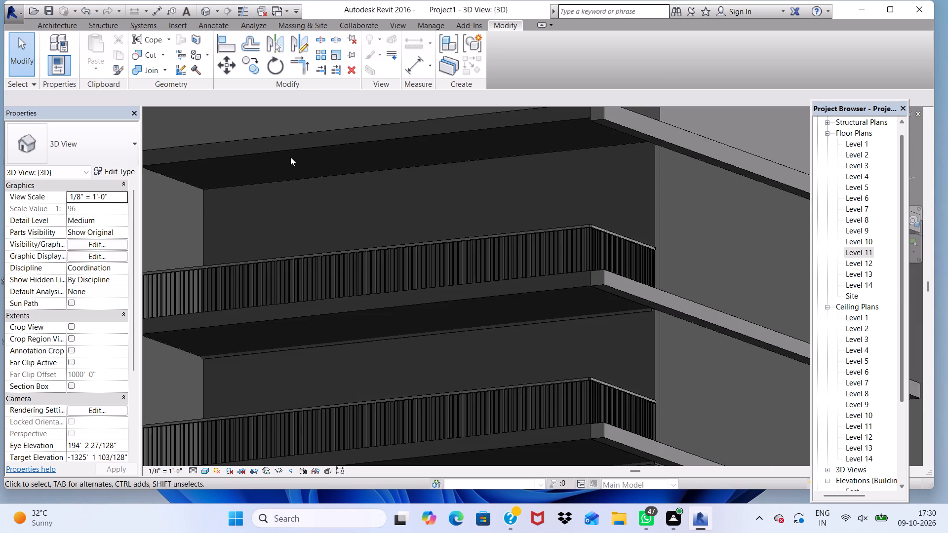
pyautogui.scroll(-6, 290, 157)
pyautogui.scroll(-4, 373, 150)
pyautogui.click(572, 191)
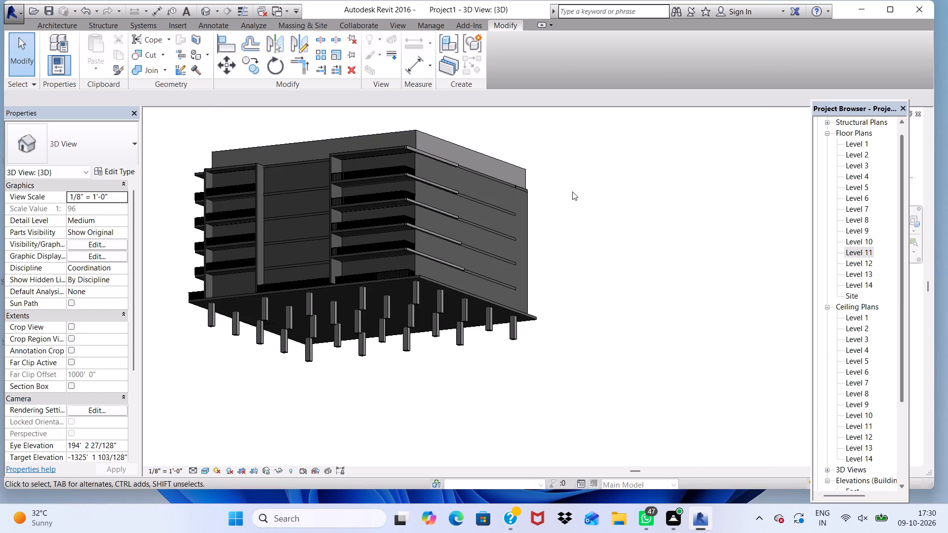
pyautogui.keyDown('shift'); pyautogui.moveTo(383, 181); pyautogui.dragTo(243, 258, button='middle'); pyautogui.keyUp('shift')
pyautogui.keyDown('shift'); pyautogui.scroll(-1, 383, 181); pyautogui.keyUp('shift')
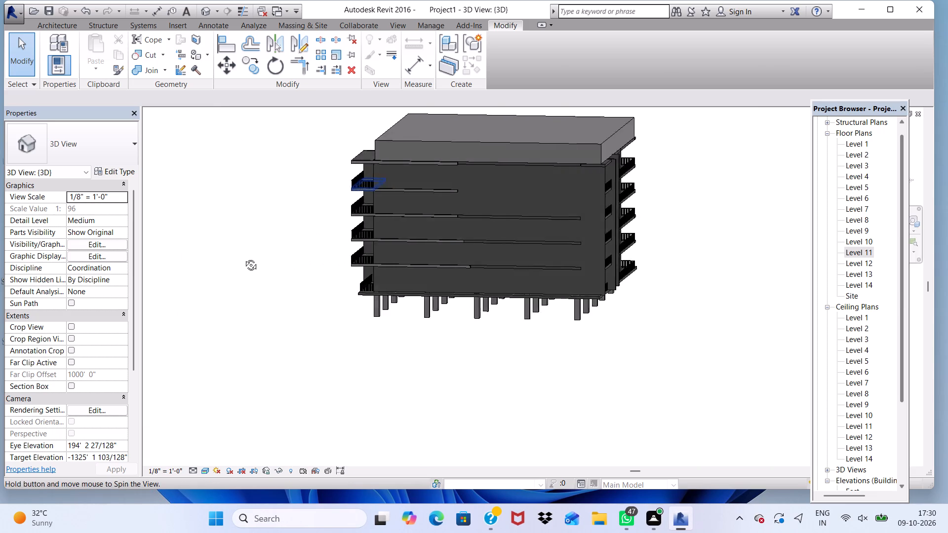
pyautogui.keyDown('shift'); pyautogui.moveTo(243, 258); pyautogui.dragTo(493, 242, button='middle'); pyautogui.keyUp('shift')
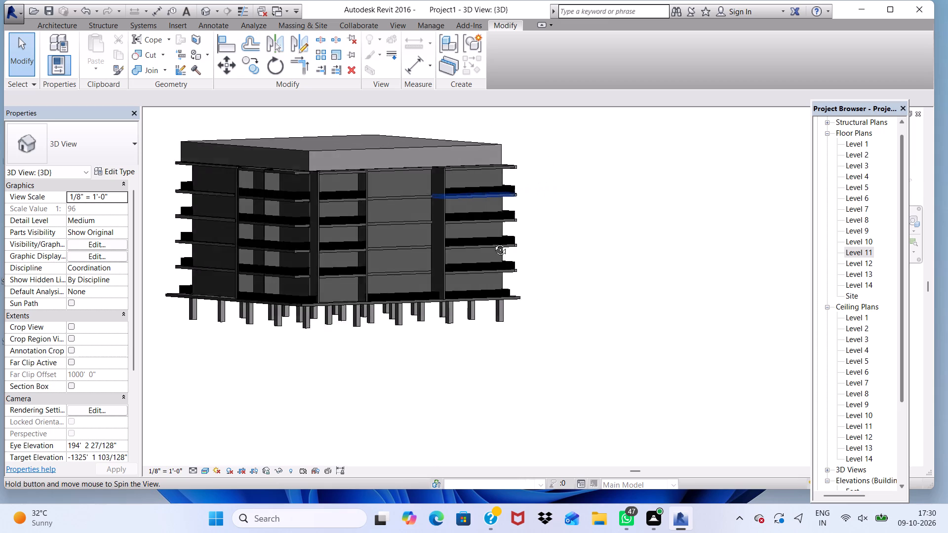
# Delete the Level 2 Handrail - Rectangular railing in front of the middle bay between the two projecting walls.
pyautogui.keyDown('shift'); pyautogui.moveTo(493, 242); pyautogui.dragTo(523, 239, button='middle'); pyautogui.keyUp('shift')
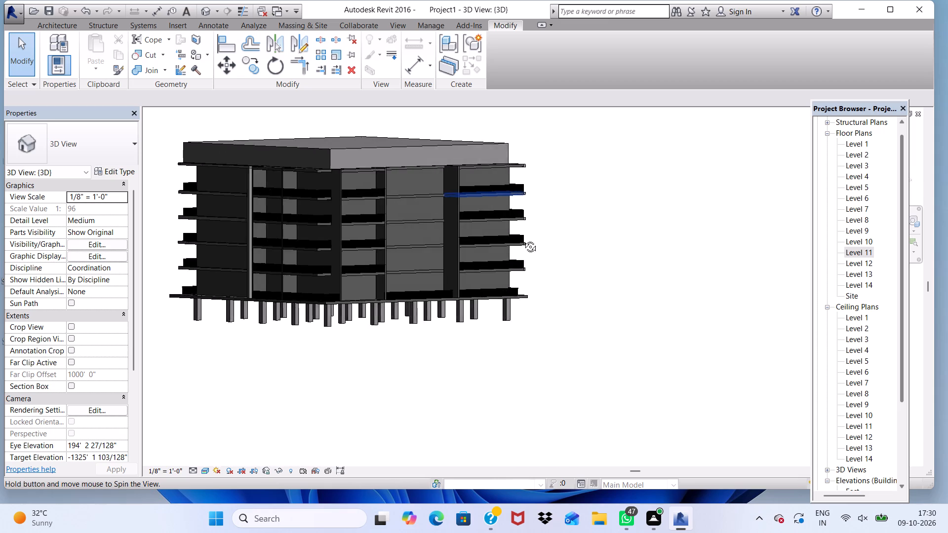
pyautogui.keyDown('shift'); pyautogui.moveTo(523, 239); pyautogui.dragTo(474, 253, button='middle'); pyautogui.keyUp('shift')
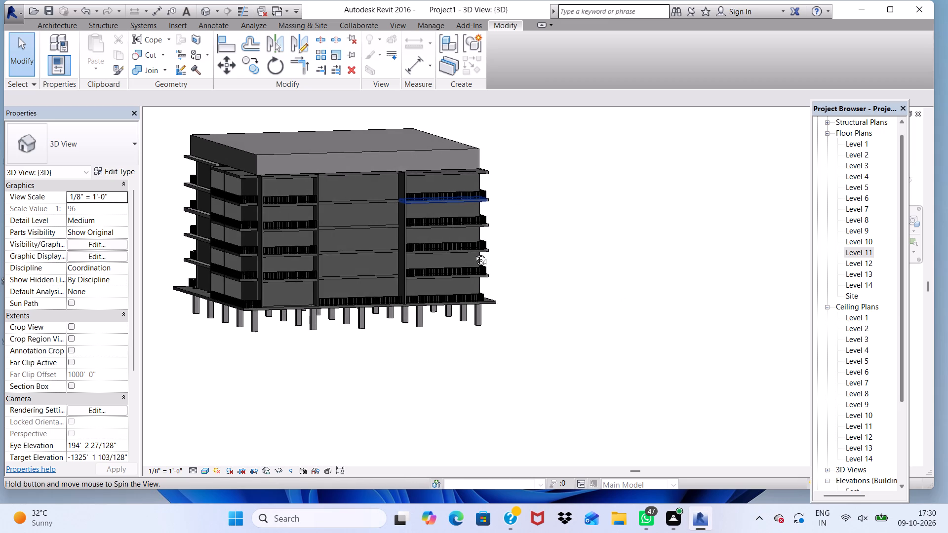
pyautogui.keyDown('shift'); pyautogui.moveTo(474, 253); pyautogui.dragTo(442, 261, button='middle'); pyautogui.keyUp('shift')
pyautogui.scroll(5, 335, 271)
pyautogui.scroll(3, 226, 500)
pyautogui.scroll(4, 227, 396)
pyautogui.click(374, 297)
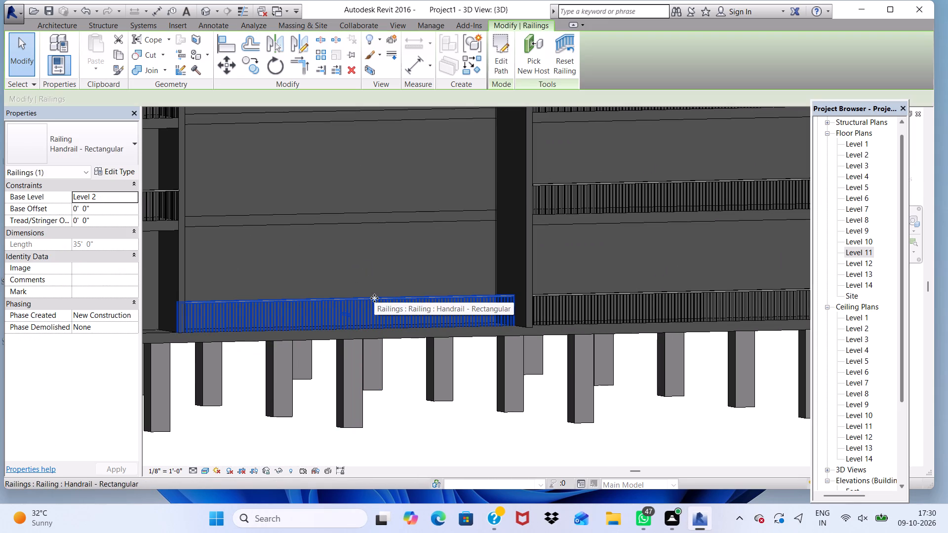
pyautogui.press('Delete')
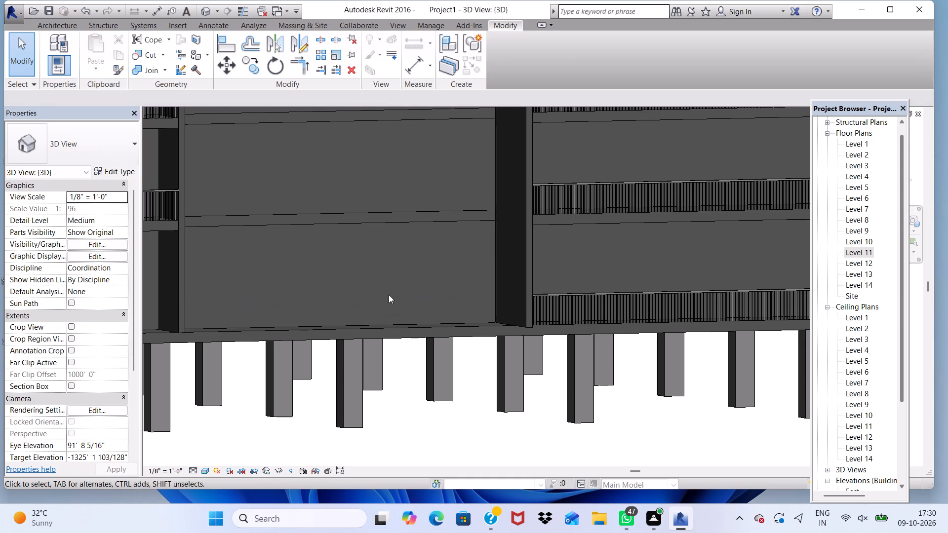
# Draw a 22' 4" Handrail - Rectangular railing in the Level 2 plan, along the north slab edge between the two easternmost projecting walls.
pyautogui.scroll(-11, 396, 298)
pyautogui.scroll(-1, 489, 313)
pyautogui.scroll(3, 378, 357)
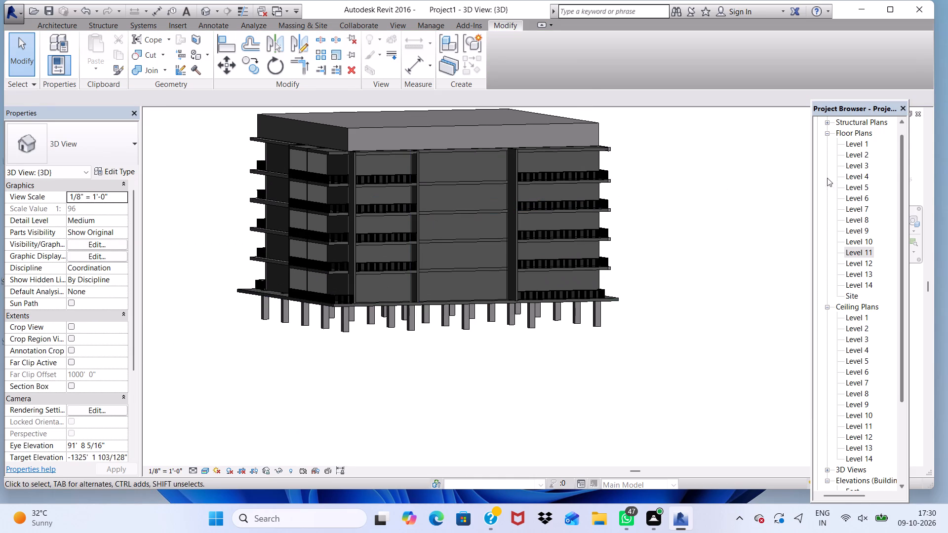
pyautogui.click(857, 163)
pyautogui.doubleClick(856, 153)
pyautogui.scroll(-7, 339, 237)
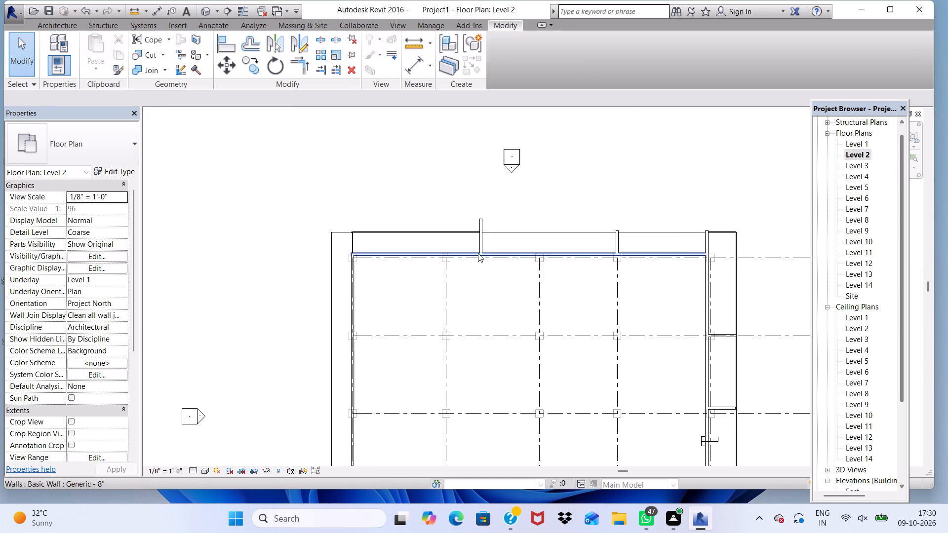
pyautogui.scroll(9, 541, 214)
pyautogui.scroll(5, 627, 247)
pyautogui.scroll(-6, 421, 253)
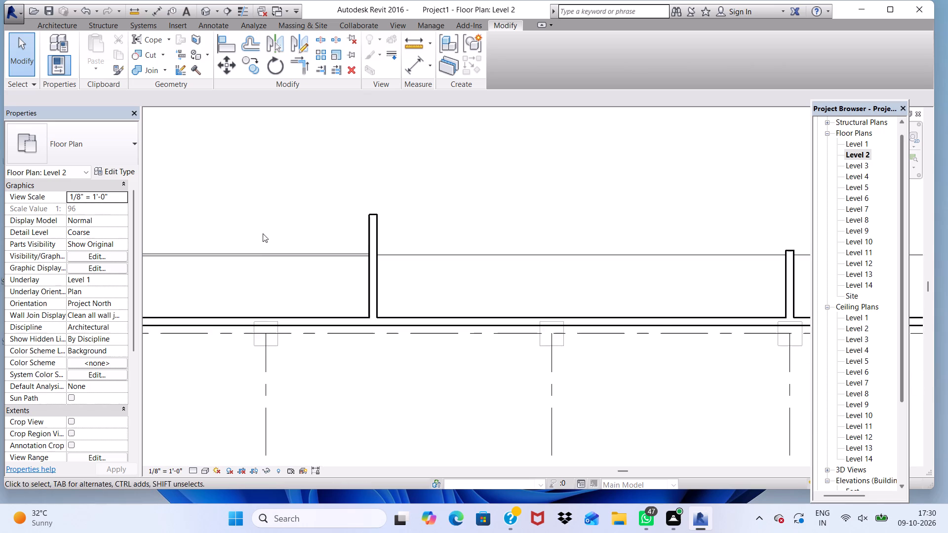
pyautogui.scroll(-8, 263, 233)
pyautogui.scroll(14, 614, 233)
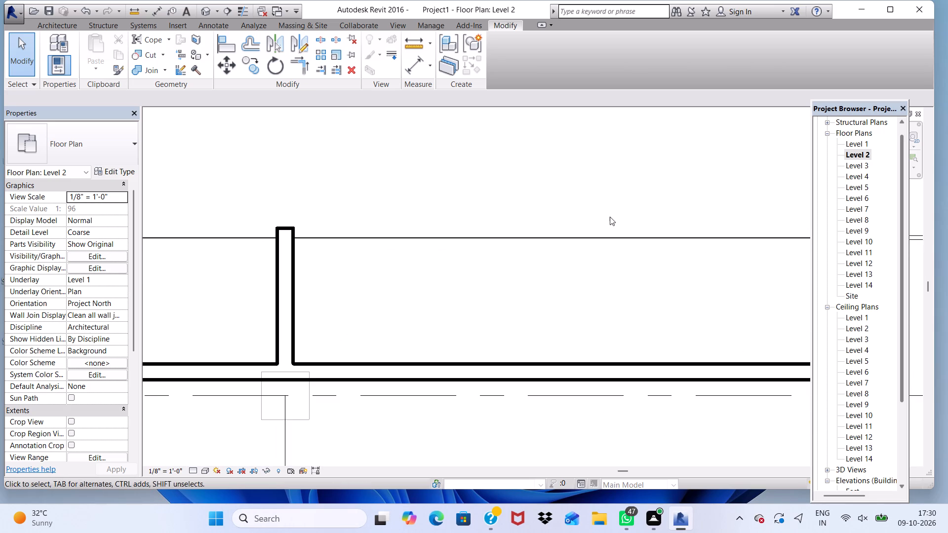
pyautogui.click(52, 24)
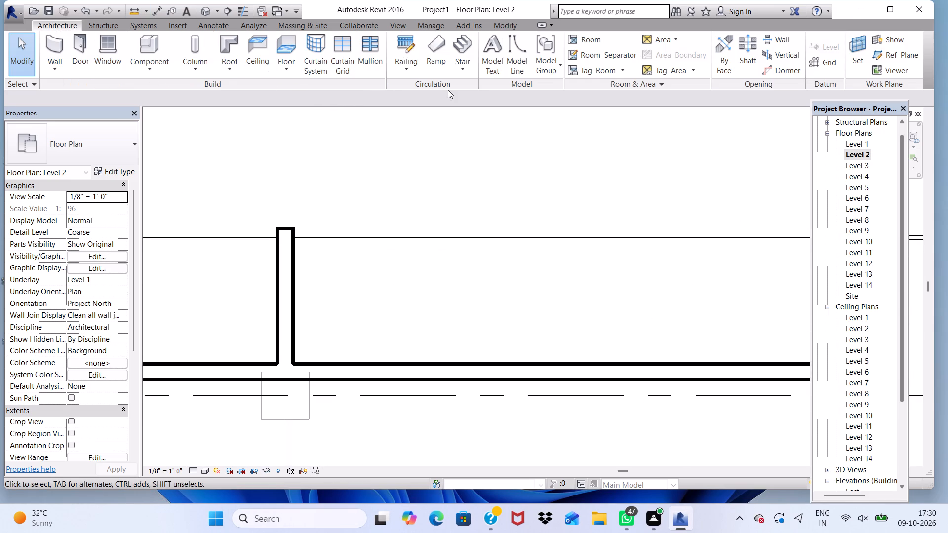
pyautogui.click(411, 44)
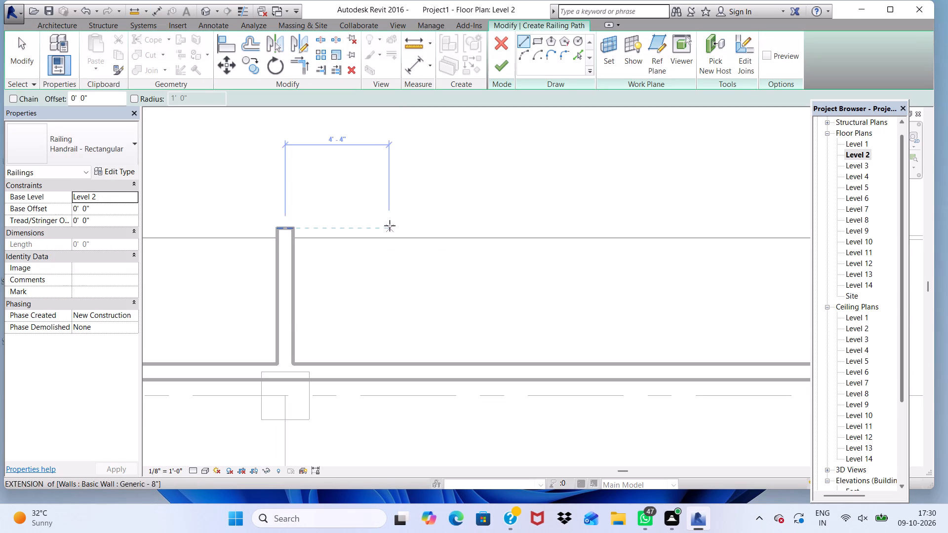
pyautogui.scroll(8, 297, 233)
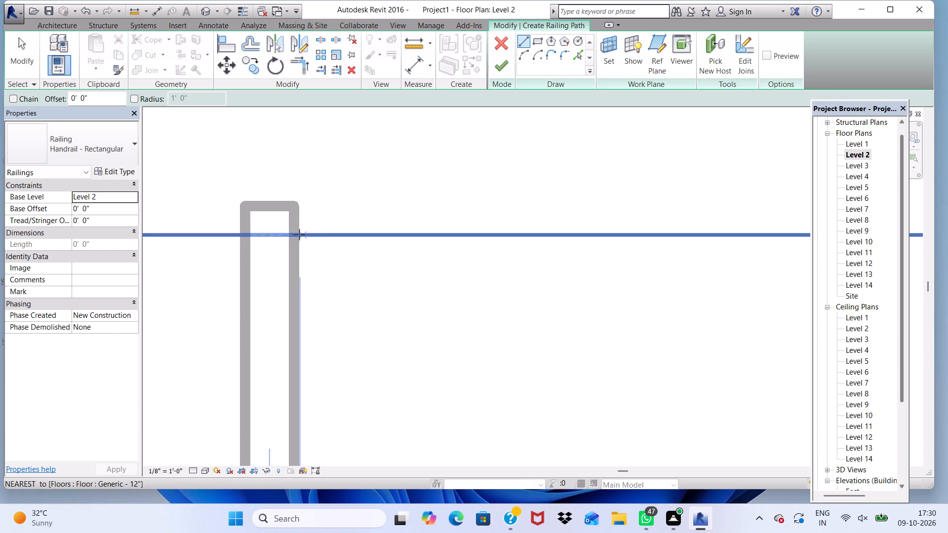
pyautogui.click(299, 234)
pyautogui.scroll(-5, 328, 232)
pyautogui.scroll(-10, 465, 236)
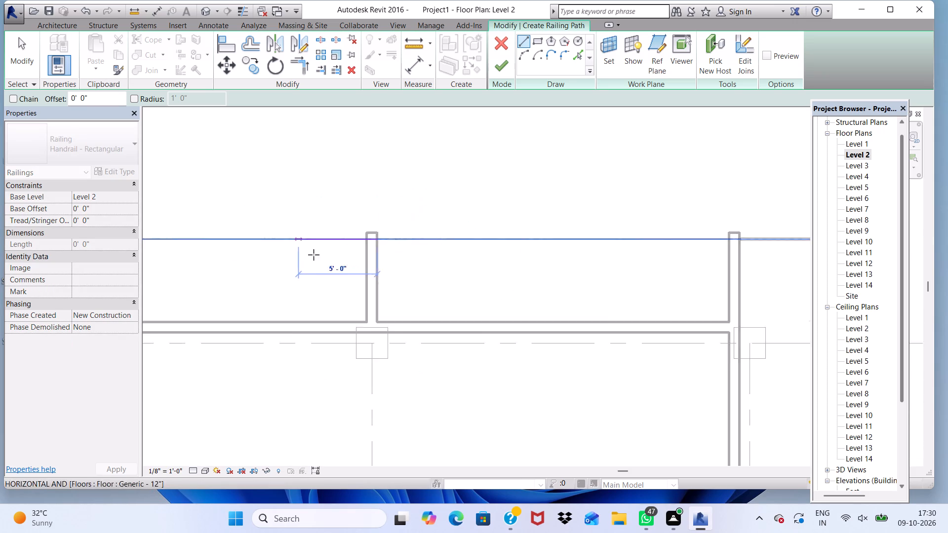
pyautogui.scroll(3, 600, 229)
pyautogui.scroll(3, 533, 244)
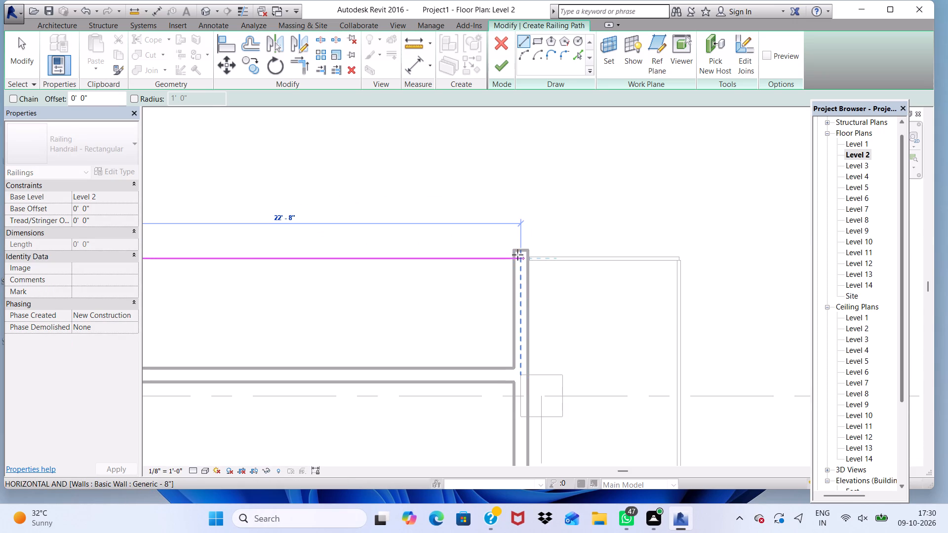
pyautogui.click(514, 256)
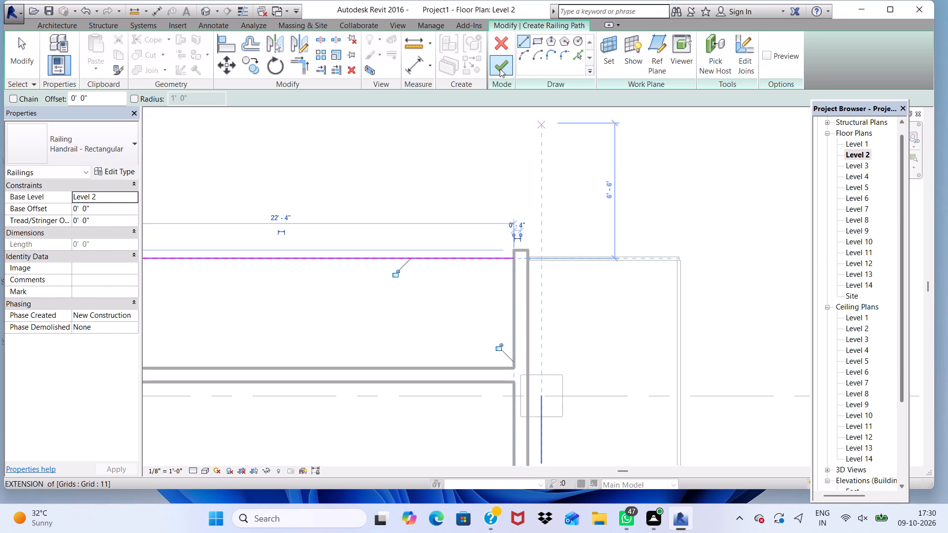
pyautogui.click(500, 69)
# Examine the facade's balcony bays and their railings in the 3D view.
pyautogui.scroll(-9, 564, 239)
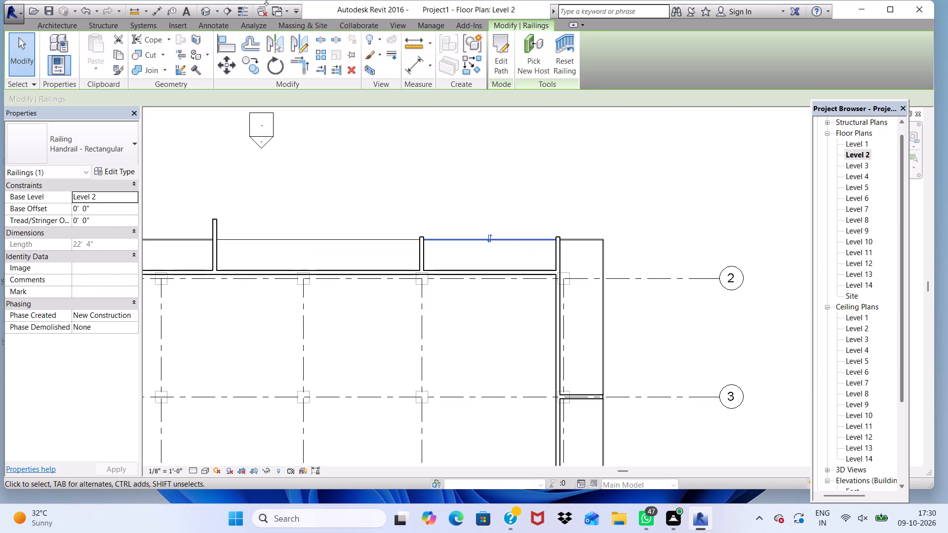
pyautogui.click(203, 8)
pyautogui.scroll(-1, 330, 123)
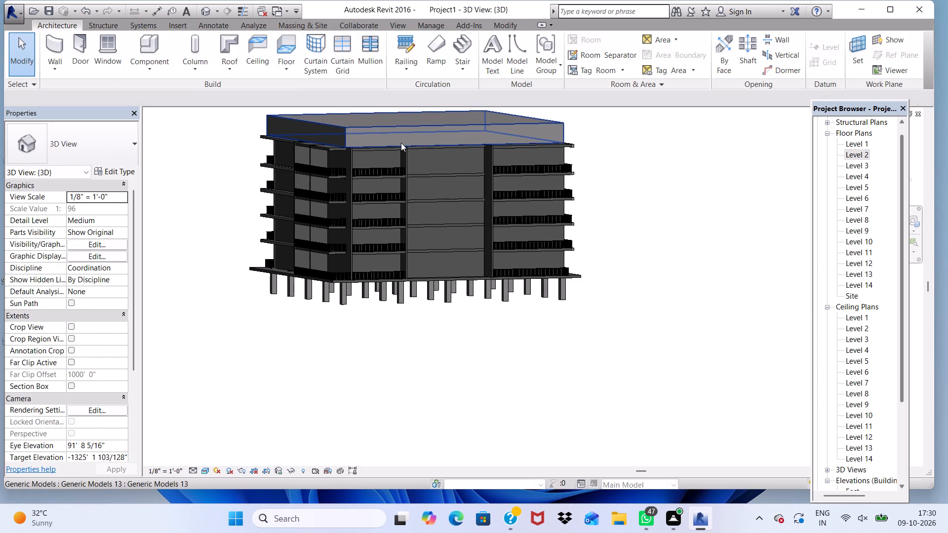
pyautogui.scroll(1, 401, 143)
pyautogui.scroll(8, 360, 188)
pyautogui.scroll(-4, 360, 188)
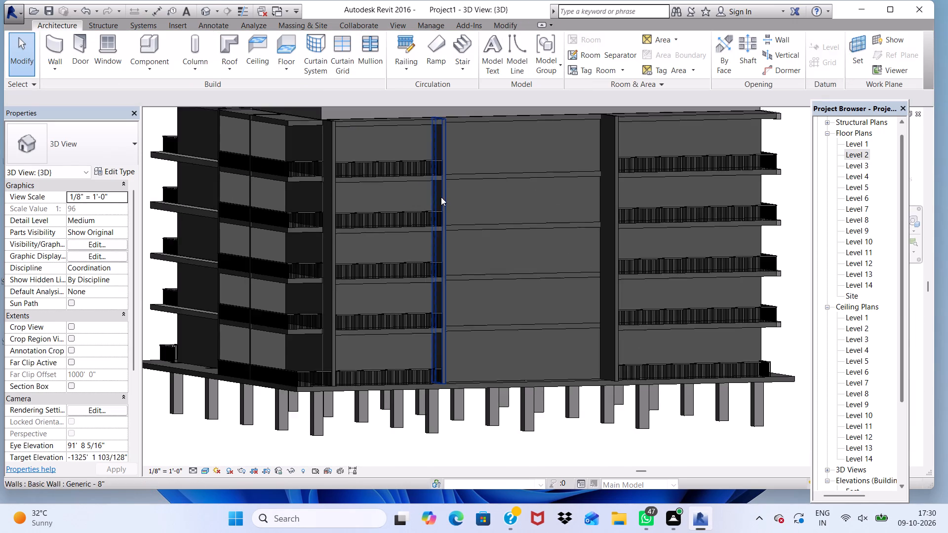
pyautogui.scroll(-5, 441, 197)
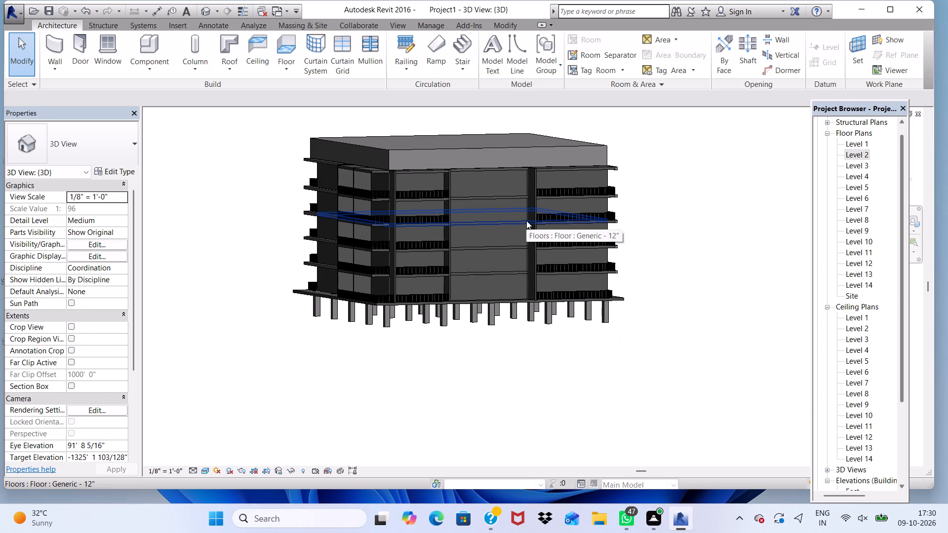
pyautogui.keyDown('shift'); pyautogui.scroll(-1, 514, 232); pyautogui.keyUp('shift')
# Examine the building's facades, balcony railings and roof block overhangs from all sides in 3D.
pyautogui.keyDown('shift'); pyautogui.moveTo(540, 241); pyautogui.dragTo(330, 170, button='middle'); pyautogui.keyUp('shift')
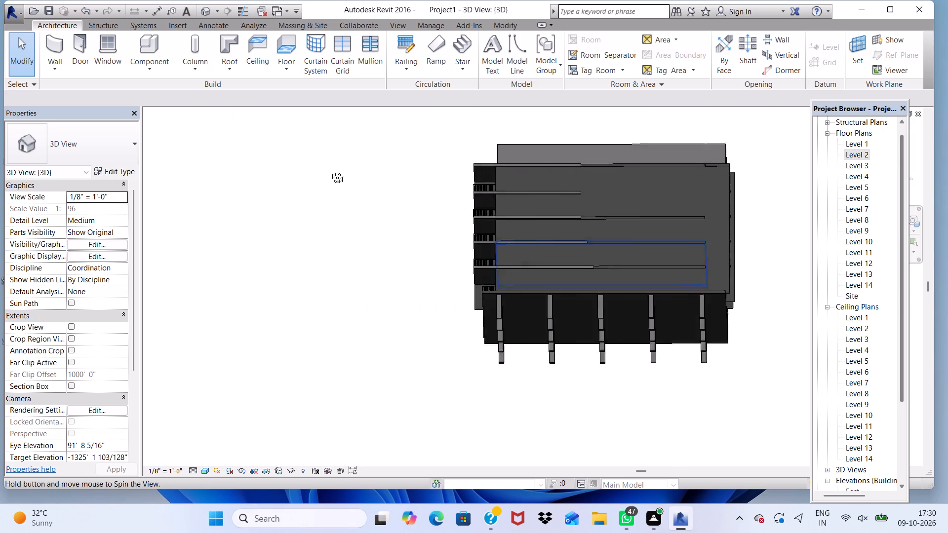
pyautogui.keyDown('shift'); pyautogui.moveTo(330, 170); pyautogui.dragTo(826, 220, button='middle'); pyautogui.keyUp('shift')
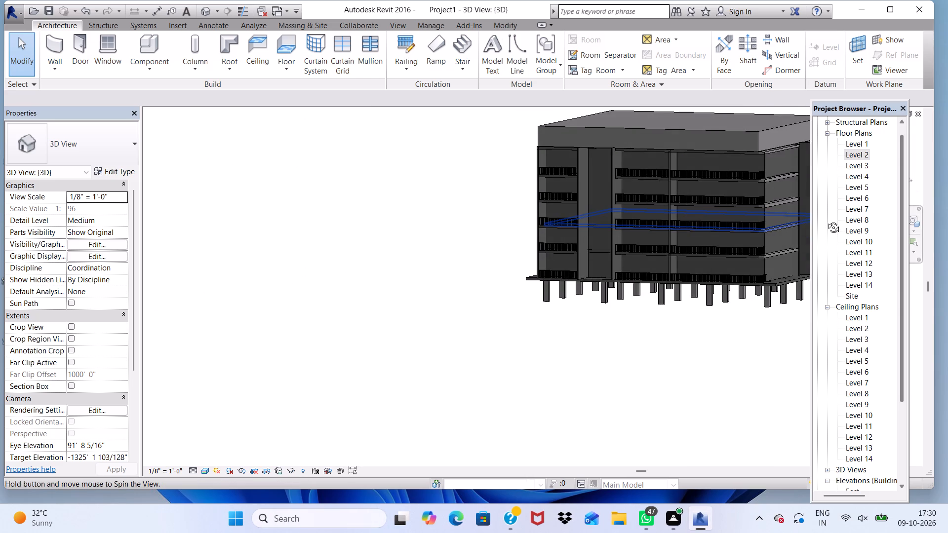
pyautogui.keyDown('shift'); pyautogui.moveTo(826, 220); pyautogui.dragTo(709, 318, button='middle'); pyautogui.keyUp('shift')
pyautogui.scroll(6, 624, 333)
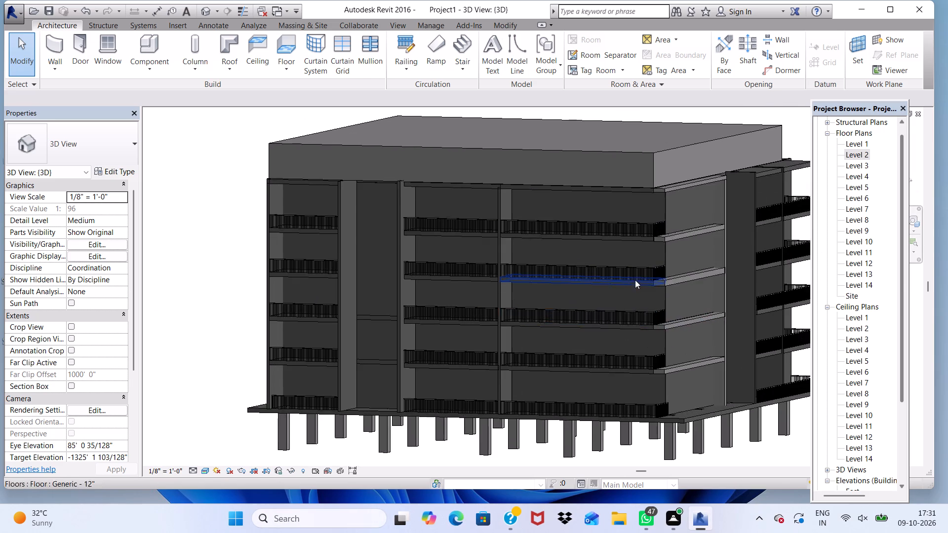
pyautogui.scroll(5, 635, 280)
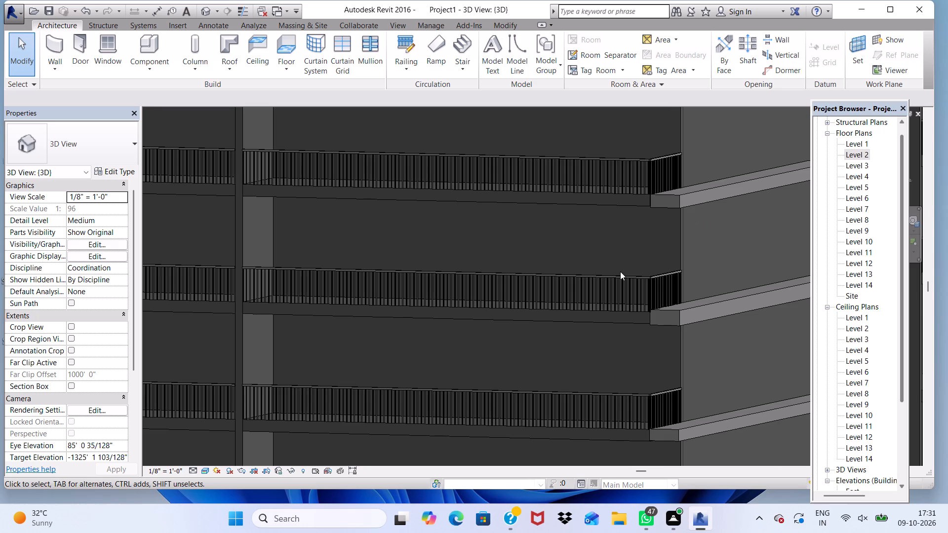
pyautogui.scroll(-9, 620, 271)
pyautogui.moveTo(588, 342); pyautogui.dragTo(783, 302, button='middle')
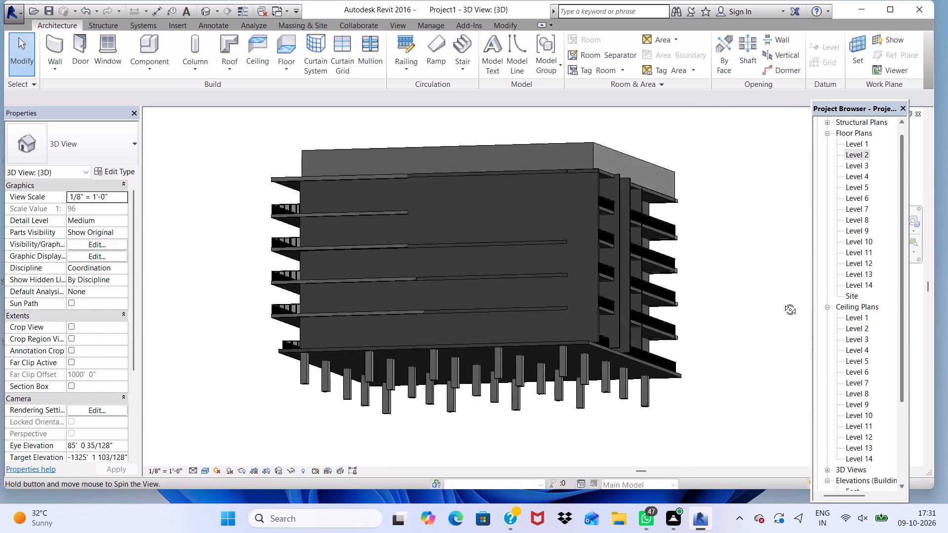
pyautogui.moveTo(783, 302); pyautogui.dragTo(580, 368, button='middle')
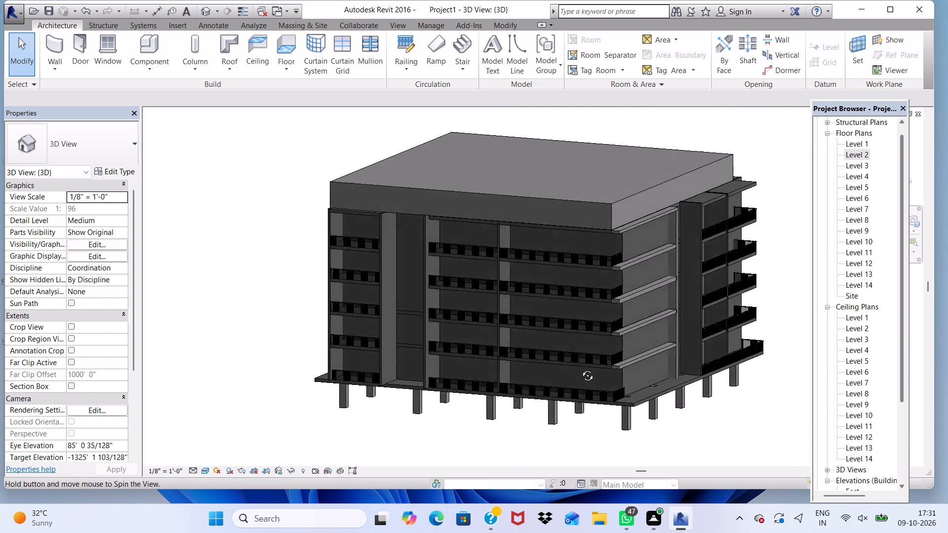
pyautogui.moveTo(580, 368); pyautogui.dragTo(489, 362, button='middle')
pyautogui.scroll(1, 548, 330)
pyautogui.scroll(-3, 555, 319)
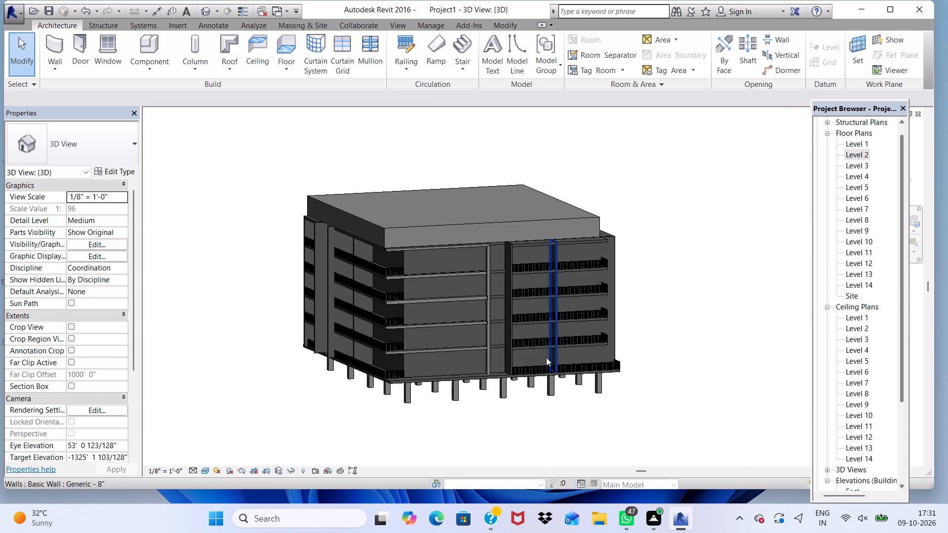
pyautogui.moveTo(546, 357); pyautogui.dragTo(505, 374, button='middle')
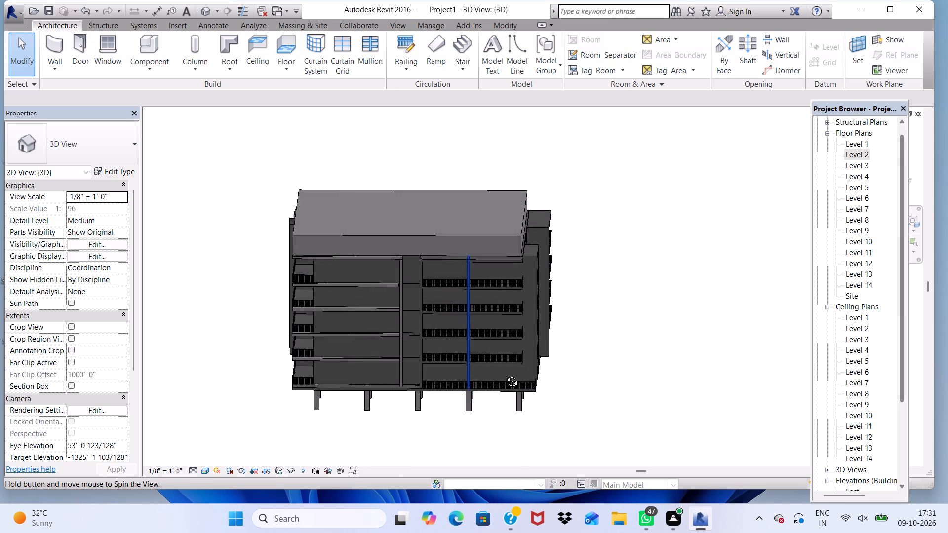
pyautogui.moveTo(505, 374); pyautogui.dragTo(417, 348, button='middle')
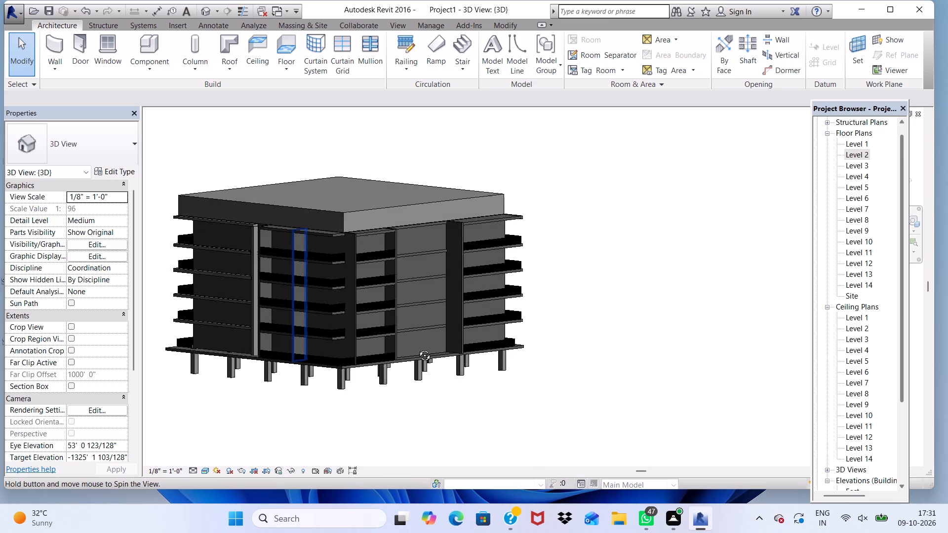
pyautogui.moveTo(417, 348); pyautogui.dragTo(181, 409, button='middle')
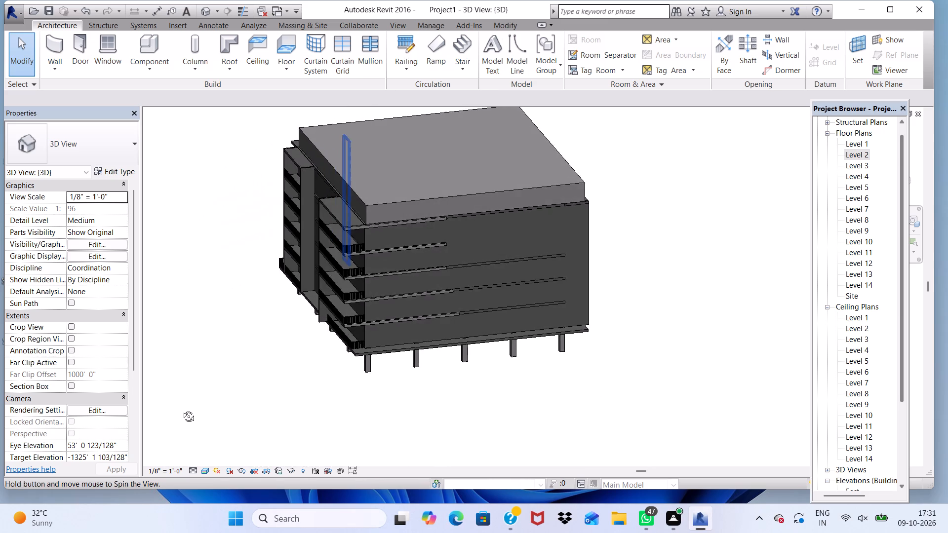
pyautogui.moveTo(181, 409); pyautogui.dragTo(397, 343, button='middle')
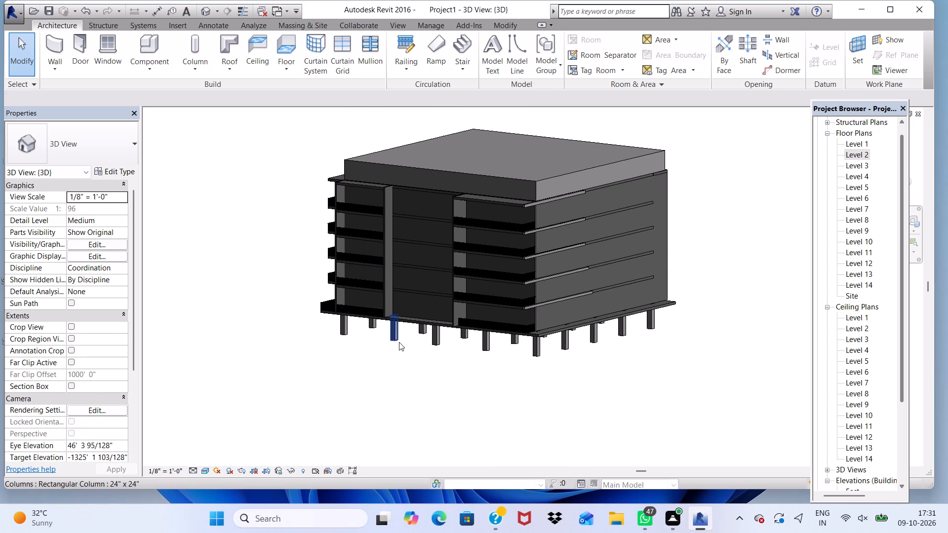
pyautogui.scroll(4, 399, 342)
pyautogui.scroll(-9, 351, 346)
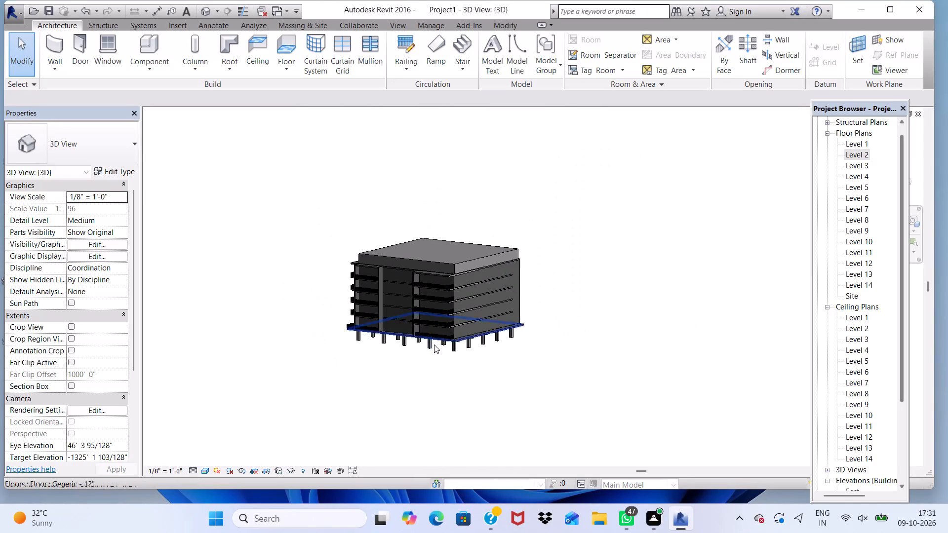
# Stretch the roof's in-place generic model outward on its balcony-side face to the slab edge, to a volume of about 72,593 CF.
pyautogui.scroll(9, 350, 258)
pyautogui.click(375, 261)
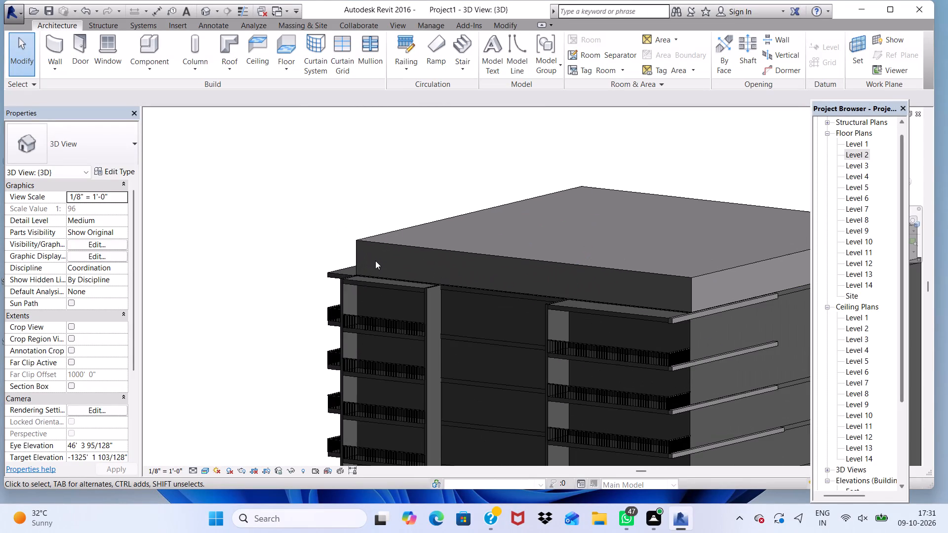
pyautogui.click(517, 256)
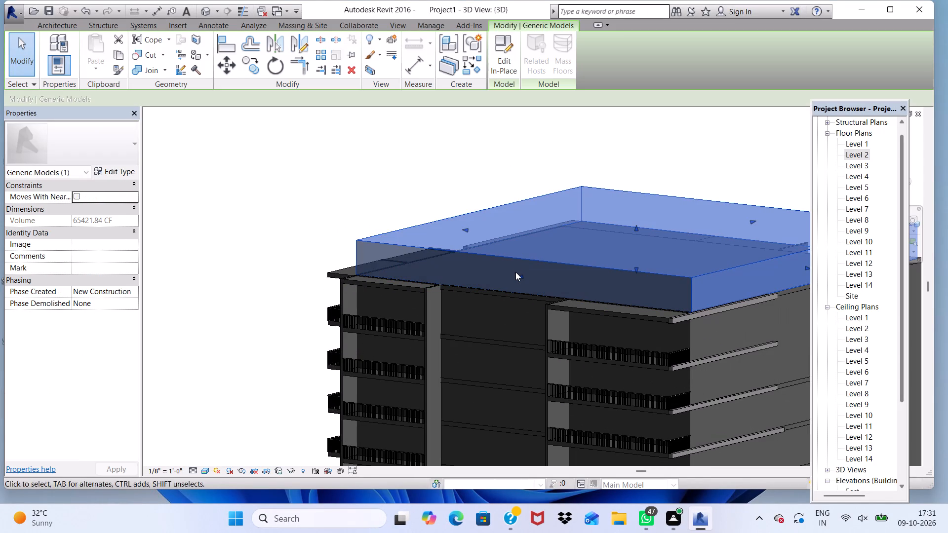
pyautogui.moveTo(517, 274); pyautogui.dragTo(505, 282)
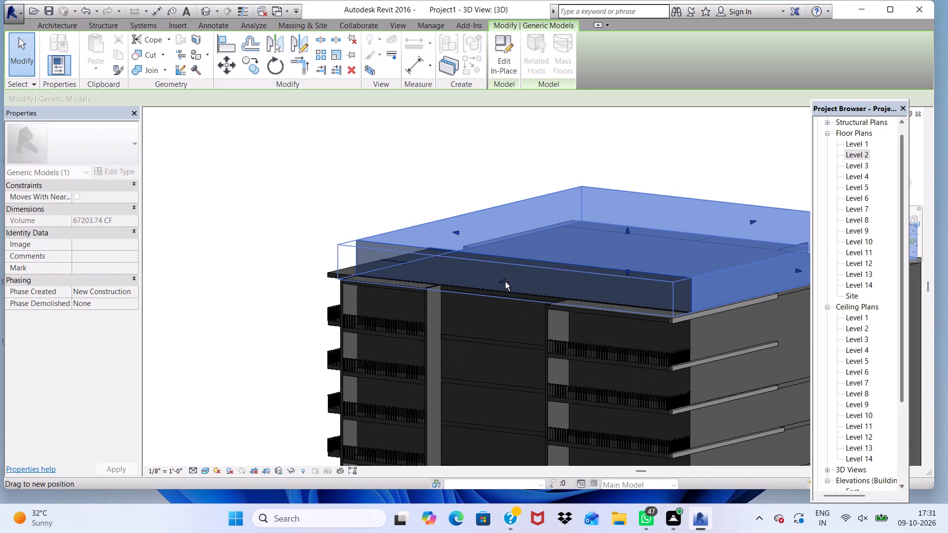
pyautogui.moveTo(505, 282); pyautogui.dragTo(500, 286)
pyautogui.click(500, 286)
pyautogui.scroll(-2, 550, 274)
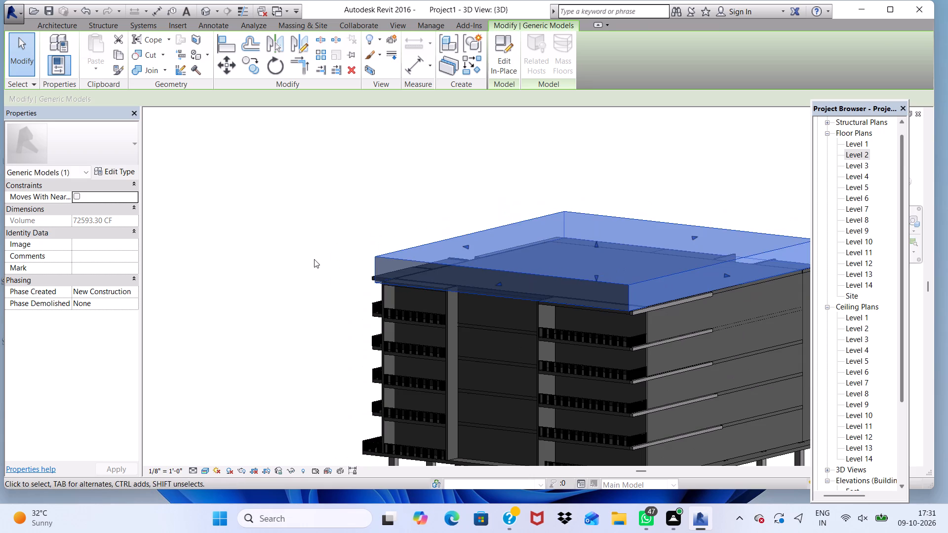
pyautogui.click(314, 259)
pyautogui.scroll(4, 701, 257)
pyautogui.scroll(4, 553, 339)
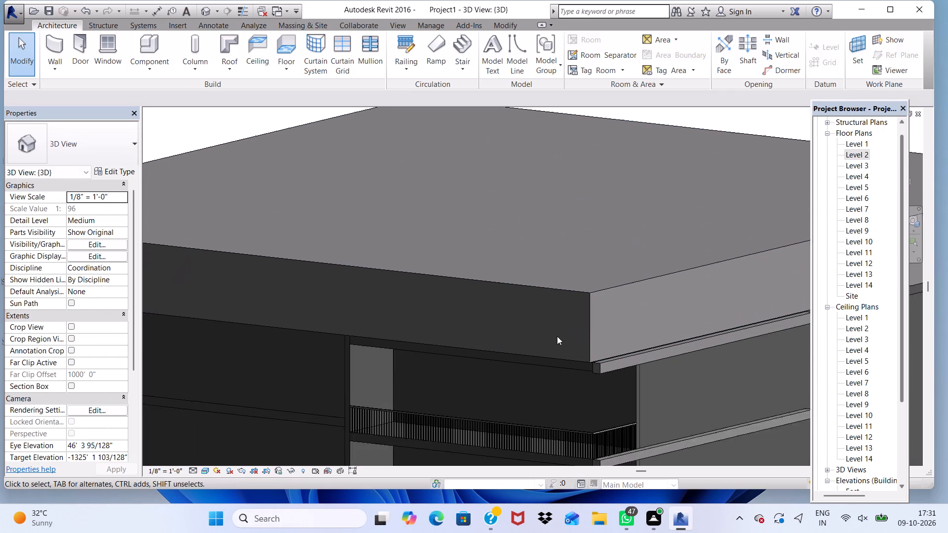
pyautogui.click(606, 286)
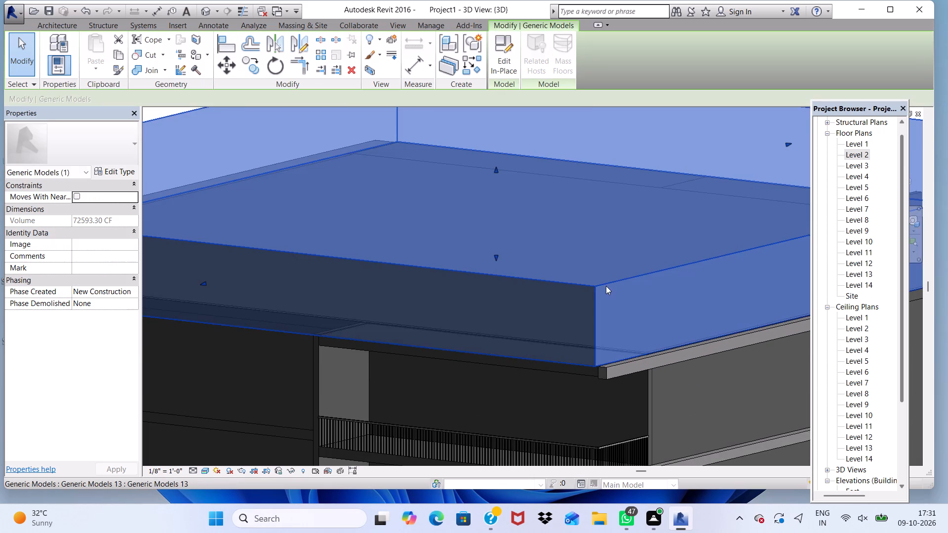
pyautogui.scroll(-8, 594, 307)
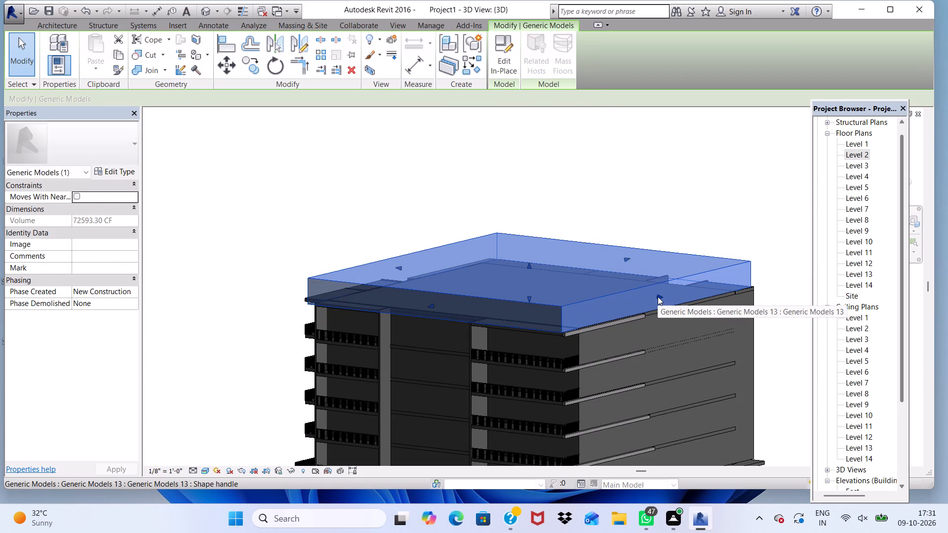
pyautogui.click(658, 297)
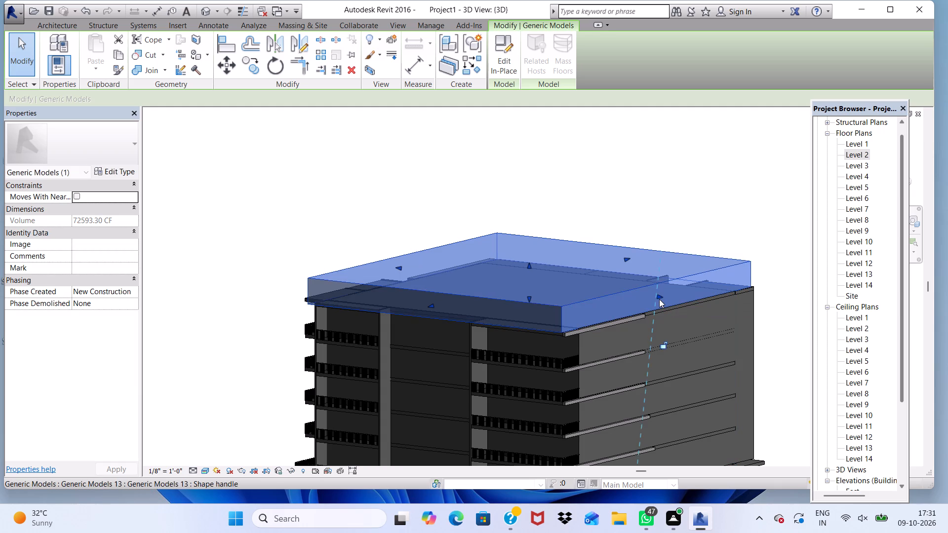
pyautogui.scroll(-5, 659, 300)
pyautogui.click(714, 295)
# Stretch the roof's generic model outward over the facade with one narrow and two wide balcony bays, to a volume of about 74,570 CF.
pyautogui.scroll(-1, 707, 323)
pyautogui.keyDown('shift'); pyautogui.moveTo(707, 330); pyautogui.dragTo(716, 342, button='middle'); pyautogui.keyUp('shift')
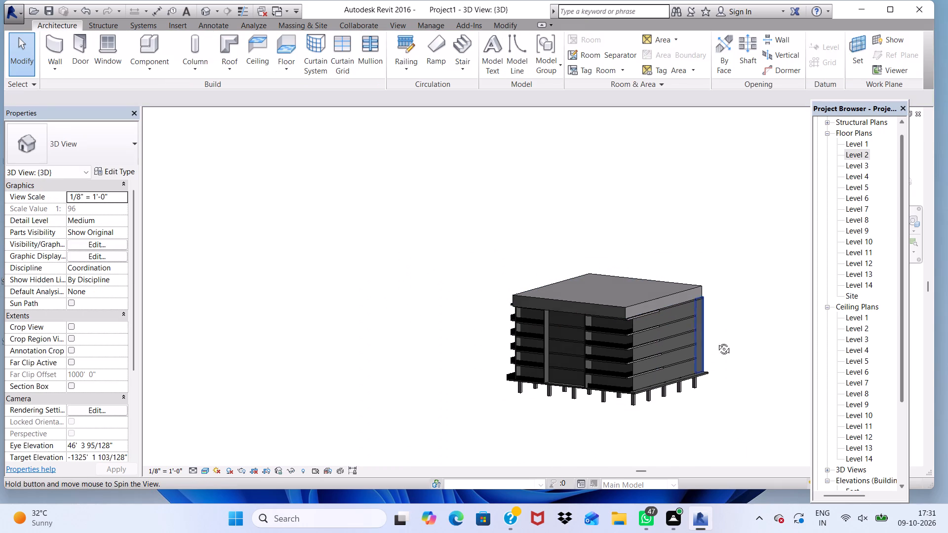
pyautogui.keyDown('shift'); pyautogui.moveTo(716, 342); pyautogui.dragTo(420, 364, button='middle'); pyautogui.keyUp('shift')
pyautogui.scroll(4, 809, 393)
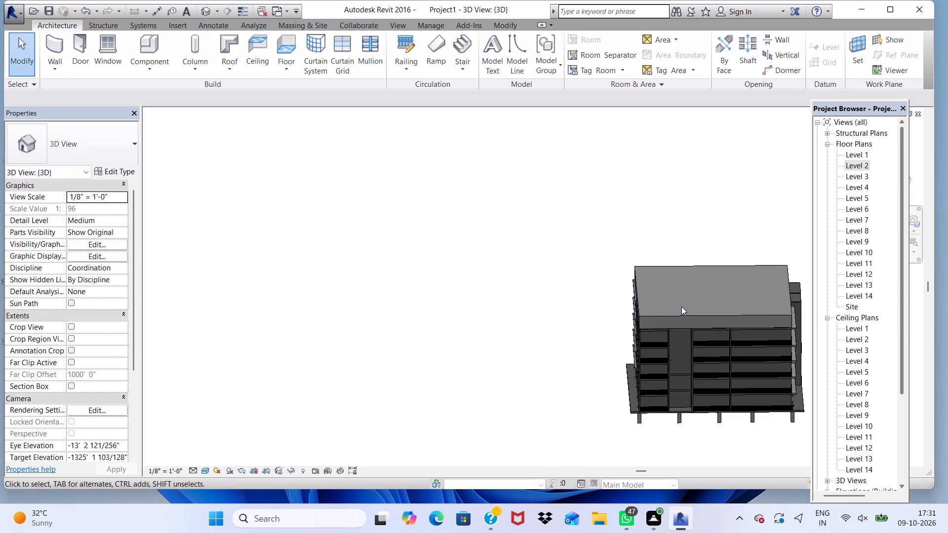
pyautogui.scroll(7, 681, 306)
pyautogui.click(682, 336)
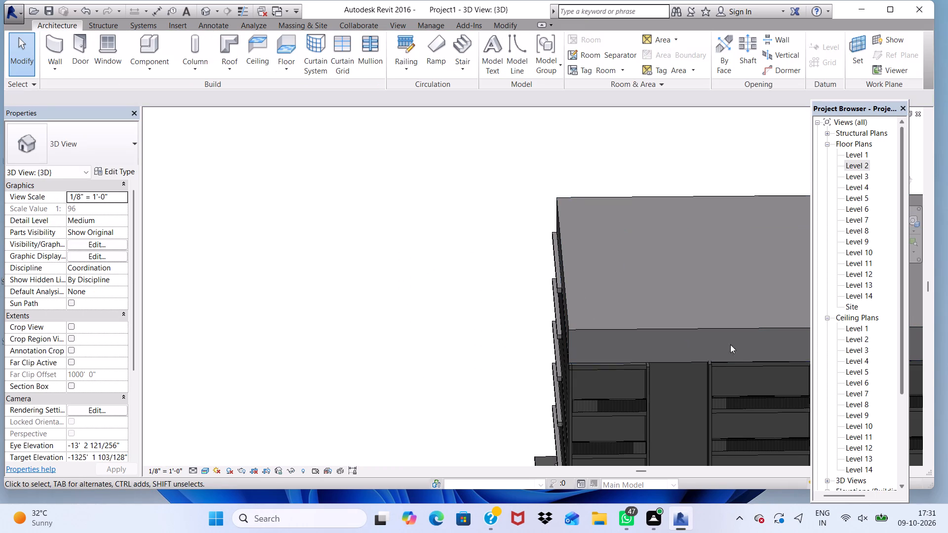
pyautogui.scroll(-8, 705, 333)
pyautogui.click(707, 334)
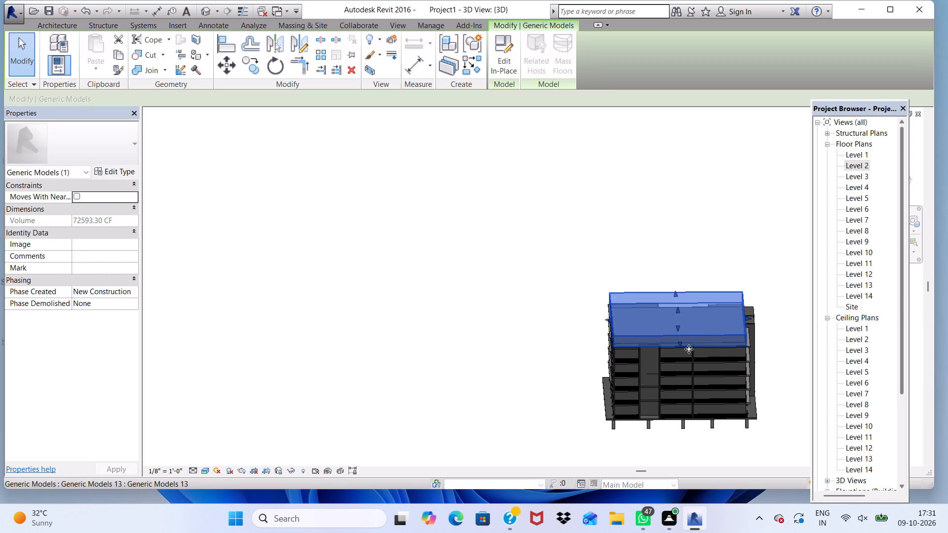
pyautogui.scroll(9, 689, 349)
pyautogui.click(677, 332)
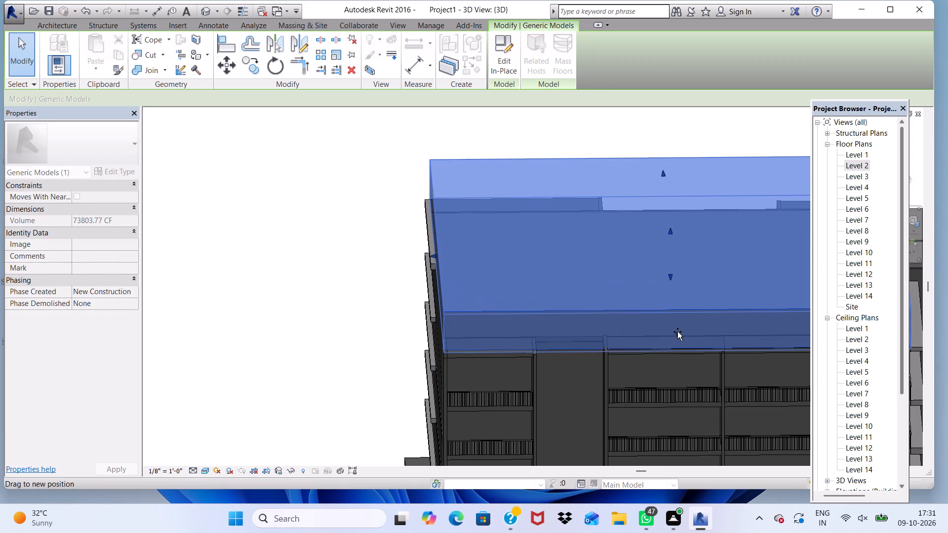
pyautogui.click(673, 334)
pyautogui.scroll(-9, 610, 340)
pyautogui.click(743, 312)
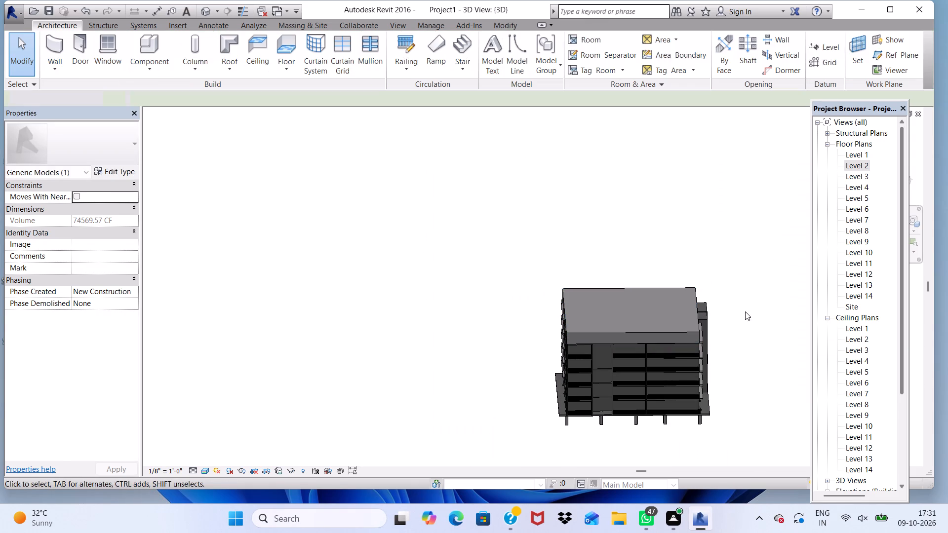
# Stretch the roof's generic model outward over the facade with the wide blank wall and two balcony bays, to about 78,045 CF.
pyautogui.moveTo(703, 350); pyautogui.dragTo(555, 341, button='middle')
pyautogui.keyDown('shift'); pyautogui.scroll(3, 581, 344); pyautogui.keyUp('shift')
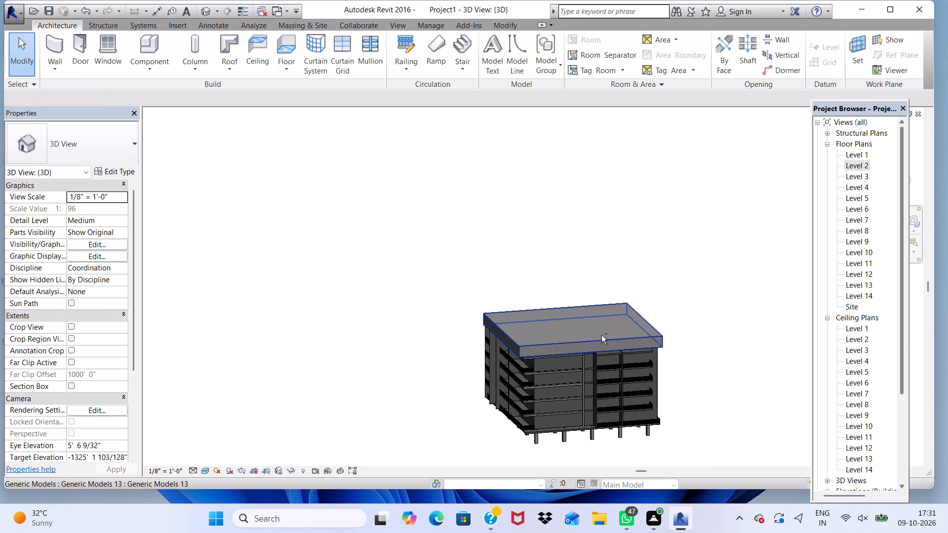
pyautogui.keyDown('shift'); pyautogui.scroll(5, 601, 335); pyautogui.keyUp('shift')
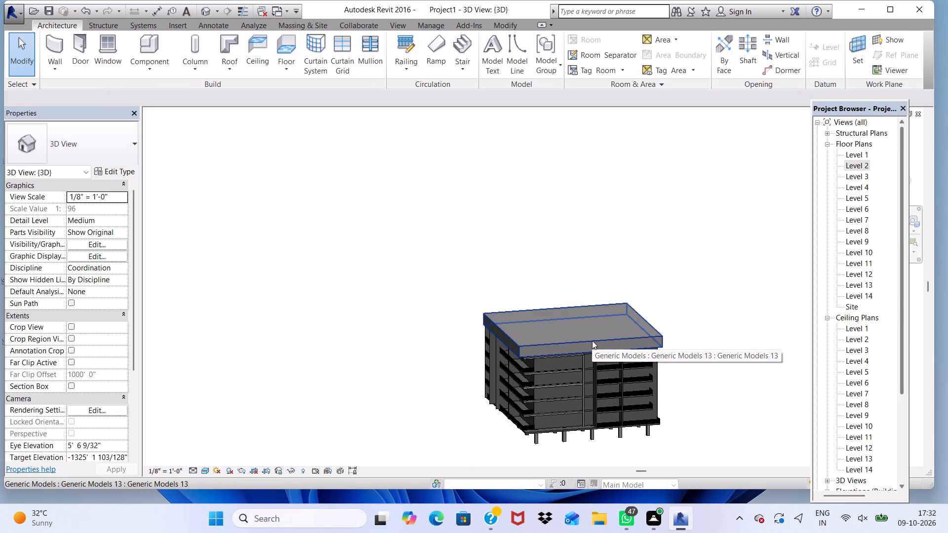
pyautogui.scroll(3, 592, 341)
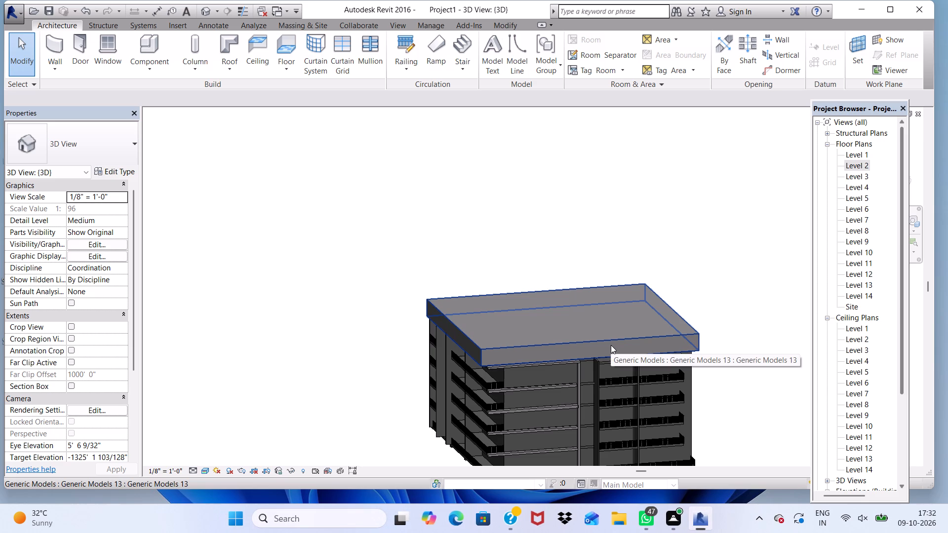
pyautogui.scroll(1, 589, 349)
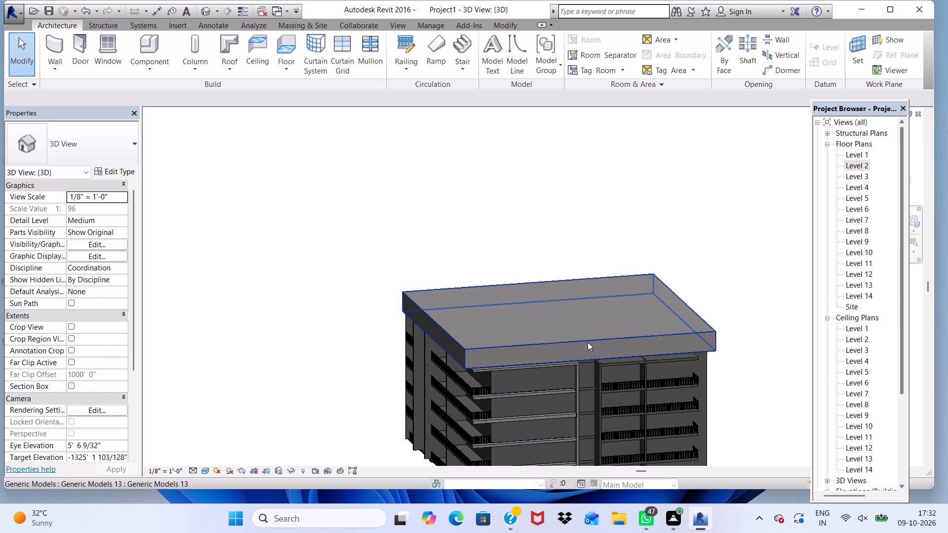
pyautogui.click(606, 340)
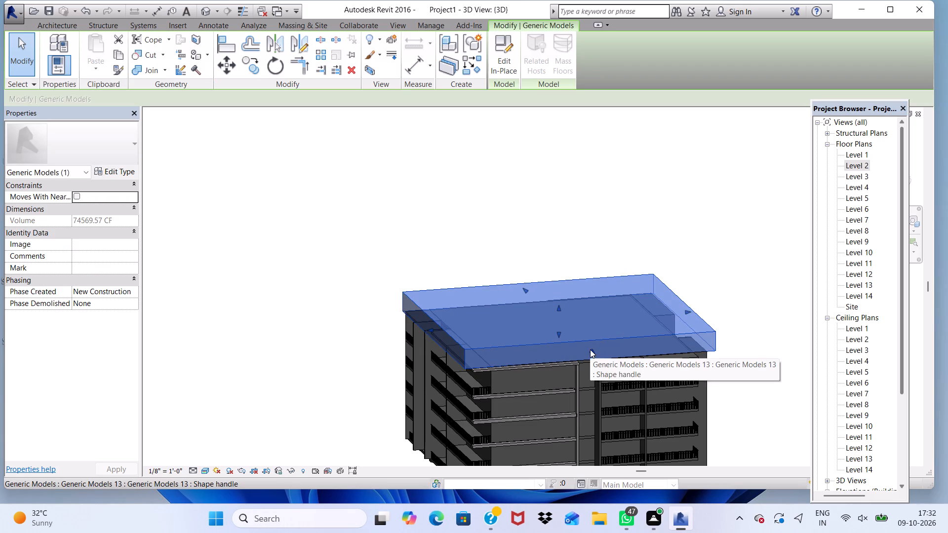
pyautogui.click(592, 349)
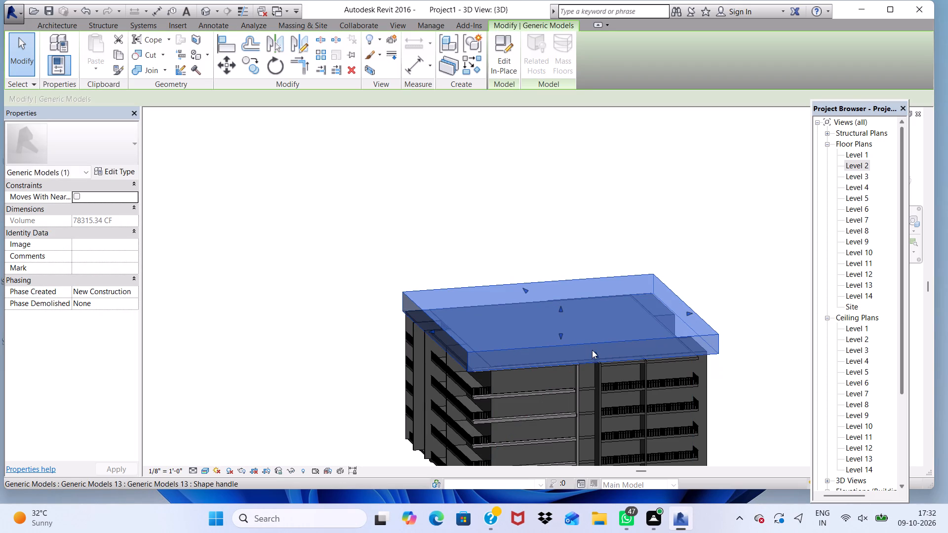
pyautogui.click(593, 350)
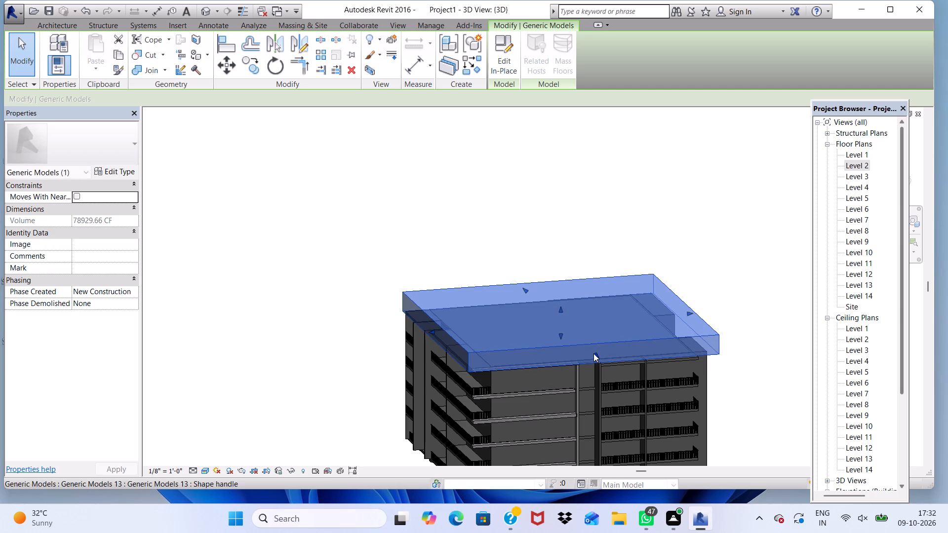
pyautogui.click(593, 352)
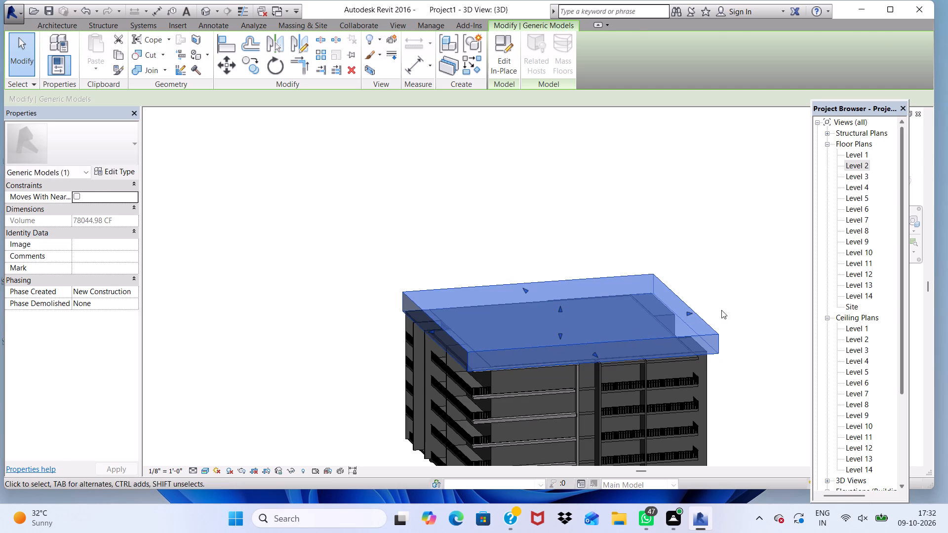
pyautogui.click(749, 299)
# Examine the roof block's overhangs against the slab edges and facades from several sides in 3D.
pyautogui.scroll(3, 680, 363)
pyautogui.scroll(-1, 588, 353)
pyautogui.scroll(4, 584, 357)
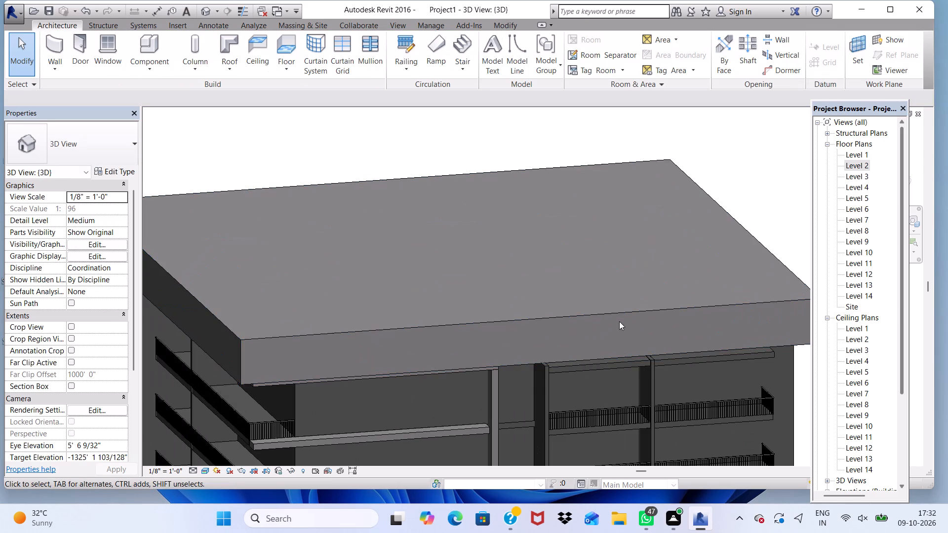
pyautogui.scroll(-4, 620, 321)
pyautogui.scroll(-1, 765, 308)
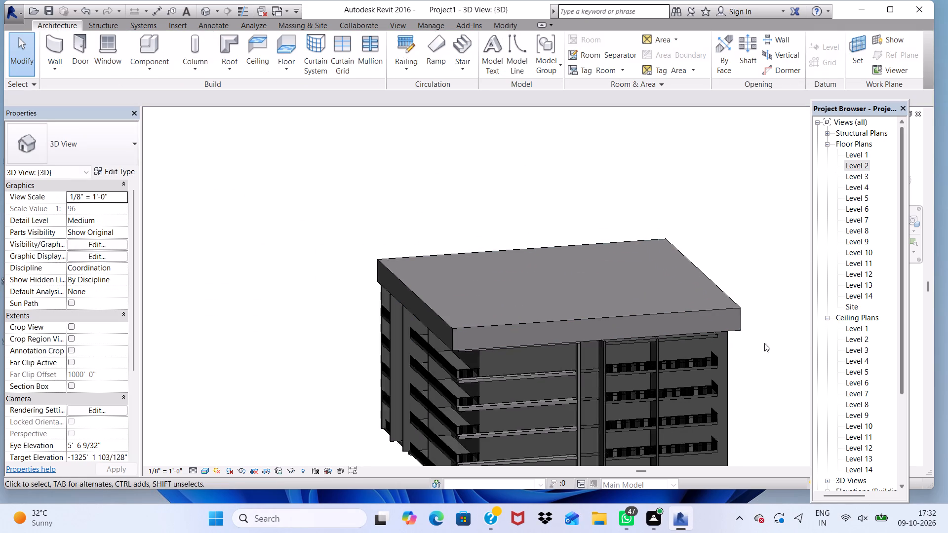
pyautogui.scroll(-1, 764, 343)
pyautogui.keyDown('shift'); pyautogui.moveTo(737, 367); pyautogui.dragTo(567, 285, button='middle'); pyautogui.keyUp('shift')
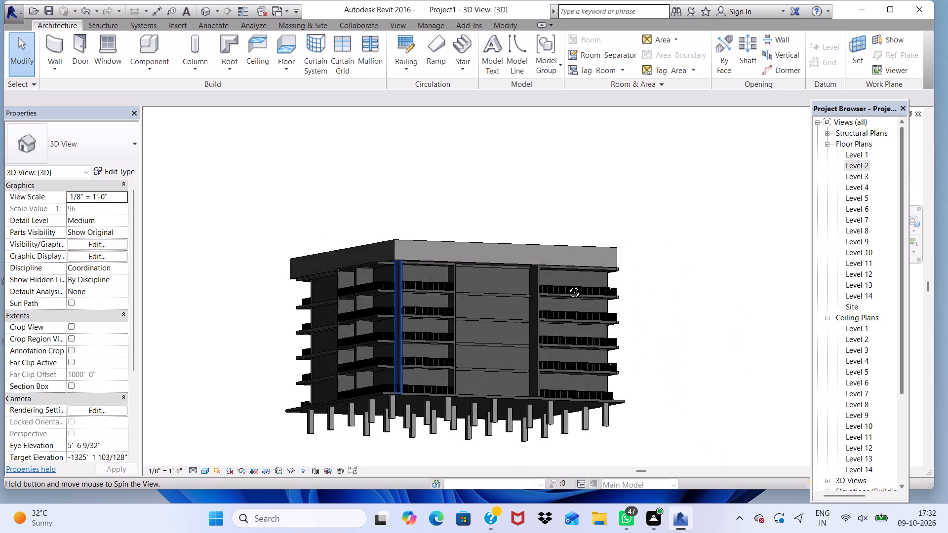
pyautogui.keyDown('shift'); pyautogui.moveTo(567, 285); pyautogui.dragTo(729, 293, button='middle'); pyautogui.keyUp('shift')
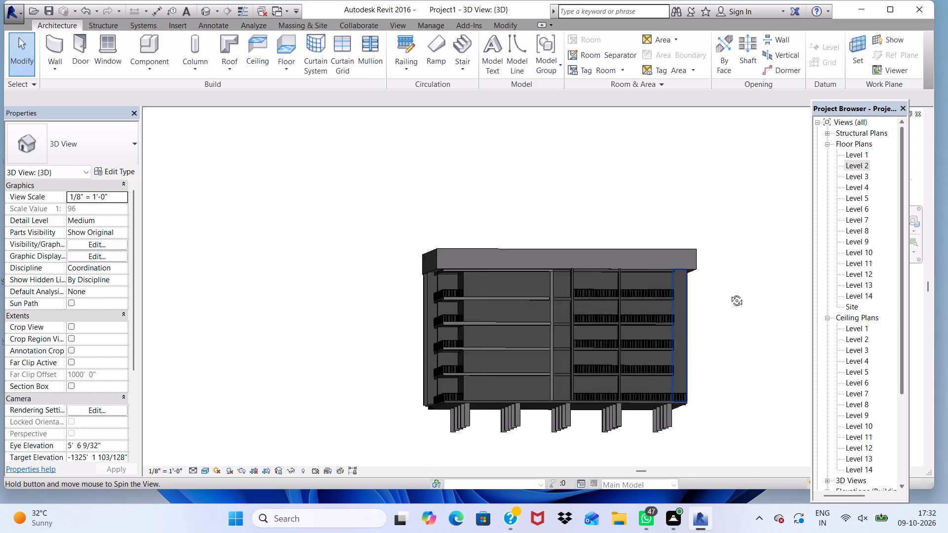
pyautogui.keyDown('shift'); pyautogui.moveTo(729, 293); pyautogui.dragTo(846, 299, button='middle'); pyautogui.keyUp('shift')
pyautogui.scroll(4, 680, 287)
pyautogui.scroll(3, 670, 212)
pyautogui.scroll(-4, 412, 247)
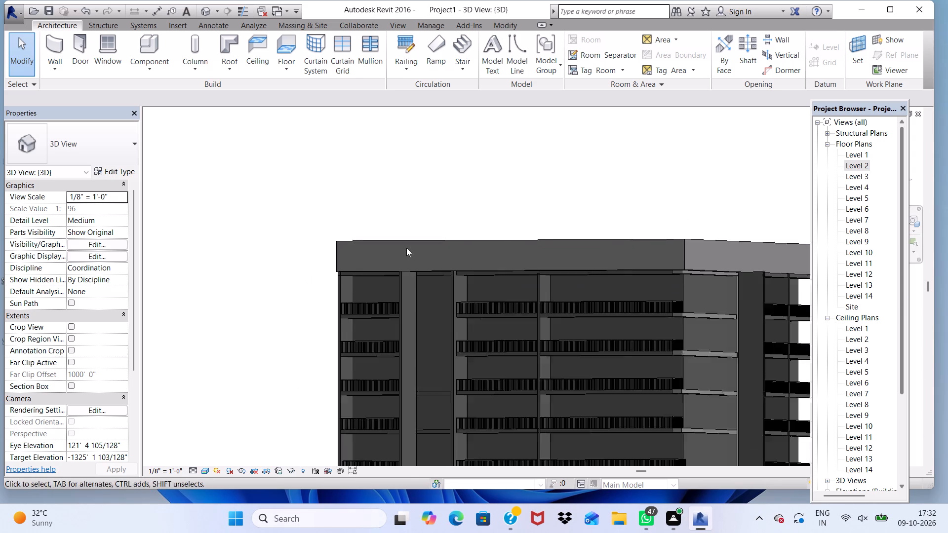
pyautogui.scroll(-1, 406, 248)
pyautogui.scroll(-2, 437, 303)
pyautogui.keyDown('shift'); pyautogui.moveTo(706, 282); pyautogui.dragTo(628, 355, button='middle'); pyautogui.keyUp('shift')
pyautogui.keyDown('shift'); pyautogui.scroll(4, 554, 321); pyautogui.keyUp('shift')
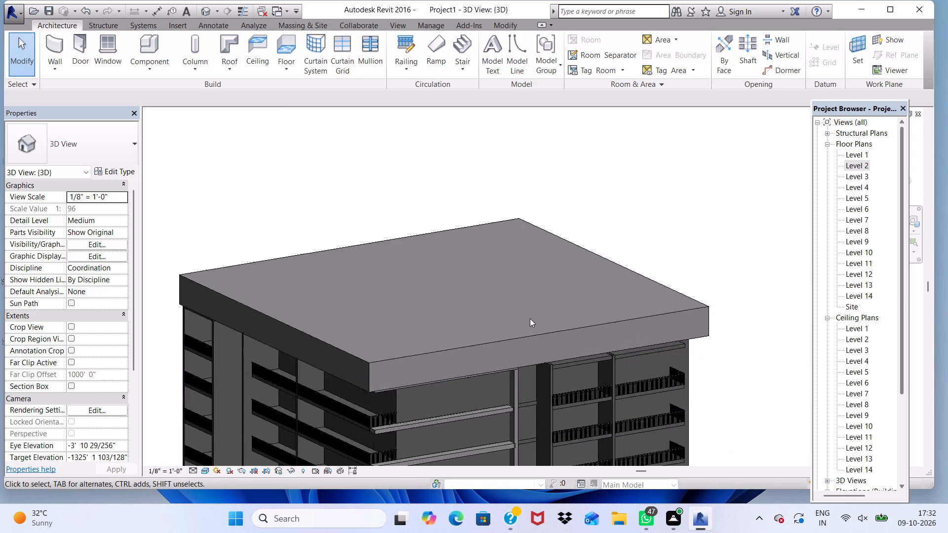
# Stretch the roof's generic model slightly farther outward over the facade with the wide blank wall and two balcony bays.
pyautogui.click(552, 336)
pyautogui.moveTo(541, 354); pyautogui.dragTo(541, 368)
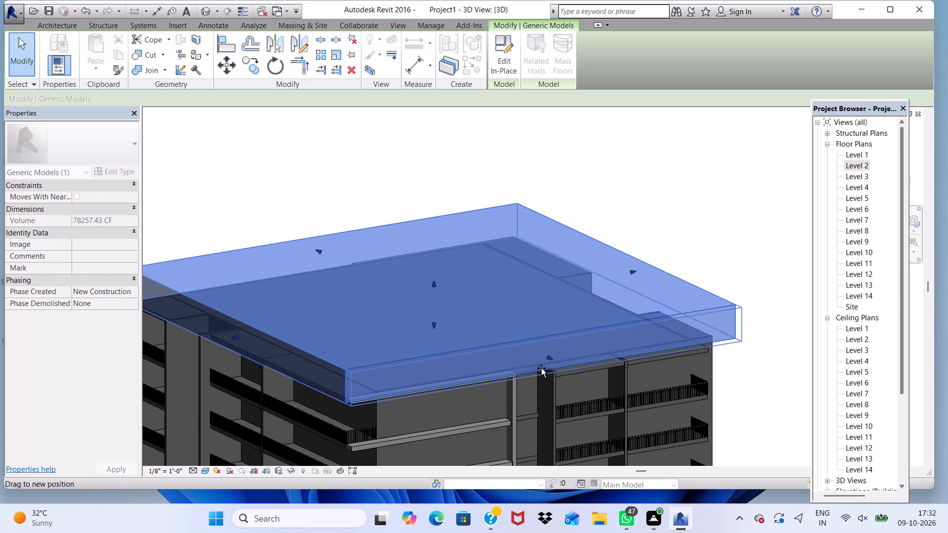
pyautogui.moveTo(541, 368); pyautogui.dragTo(540, 370)
pyautogui.click(738, 237)
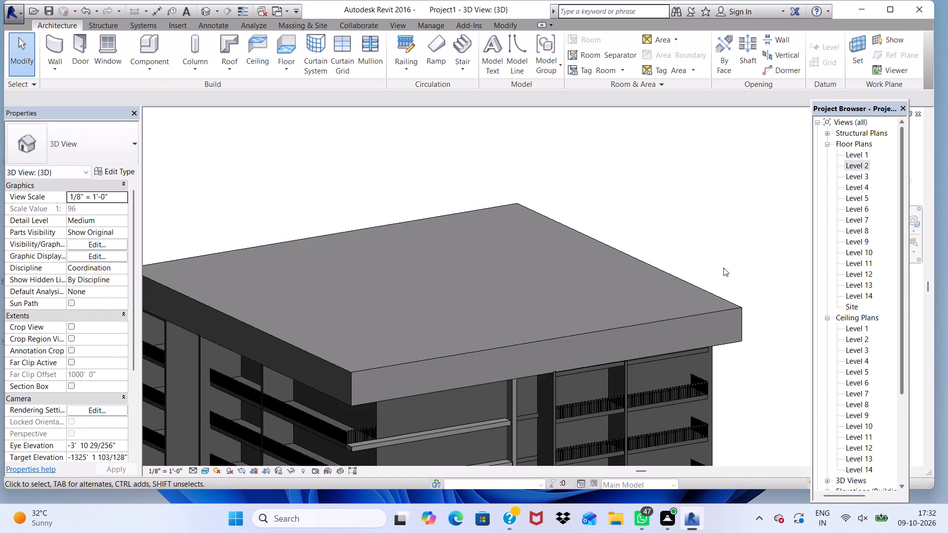
# Examine the whole building in 3D, checking the roof block's edges and the balcony facades from above and below.
pyautogui.scroll(-2, 663, 352)
pyautogui.keyDown('shift'); pyautogui.moveTo(646, 361); pyautogui.dragTo(776, 234, button='middle'); pyautogui.keyUp('shift')
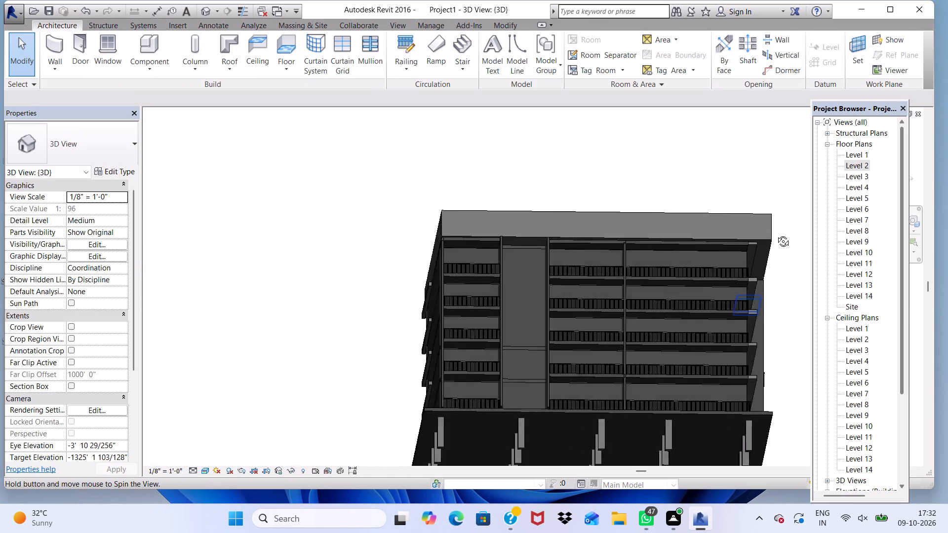
pyautogui.keyDown('shift'); pyautogui.moveTo(776, 234); pyautogui.dragTo(507, 331, button='middle'); pyautogui.keyUp('shift')
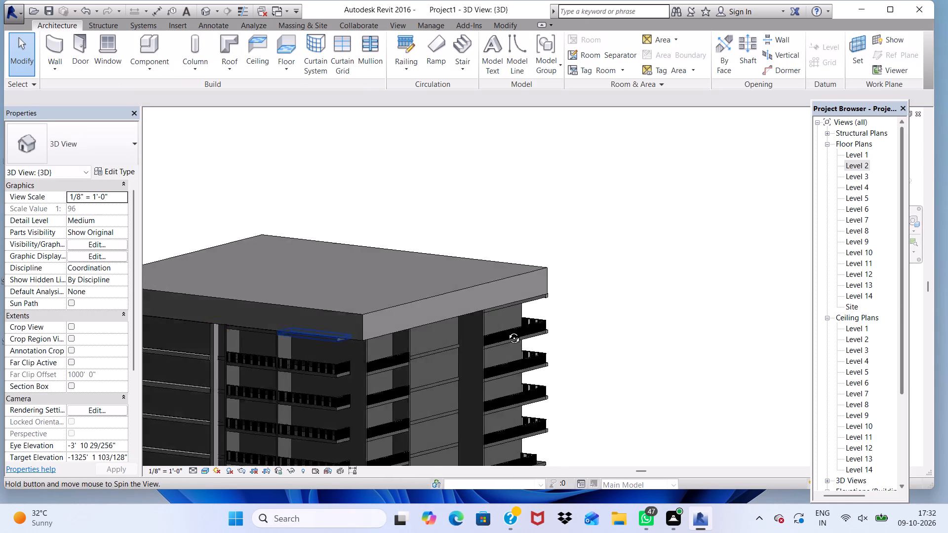
pyautogui.keyDown('shift'); pyautogui.moveTo(507, 331); pyautogui.dragTo(457, 290, button='middle'); pyautogui.keyUp('shift')
pyautogui.scroll(-7, 501, 271)
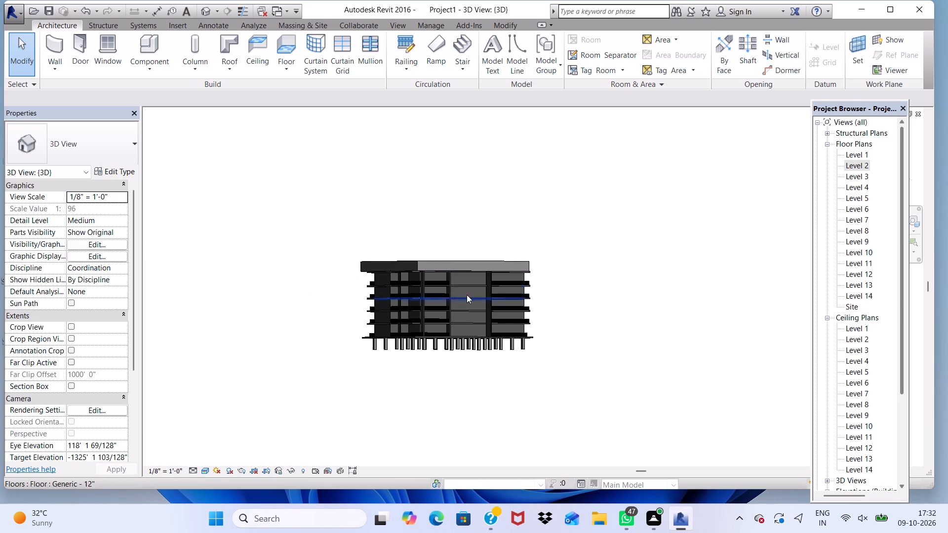
pyautogui.keyDown('shift'); pyautogui.moveTo(422, 276); pyautogui.dragTo(531, 320, button='middle'); pyautogui.keyUp('shift')
pyautogui.scroll(4, 528, 321)
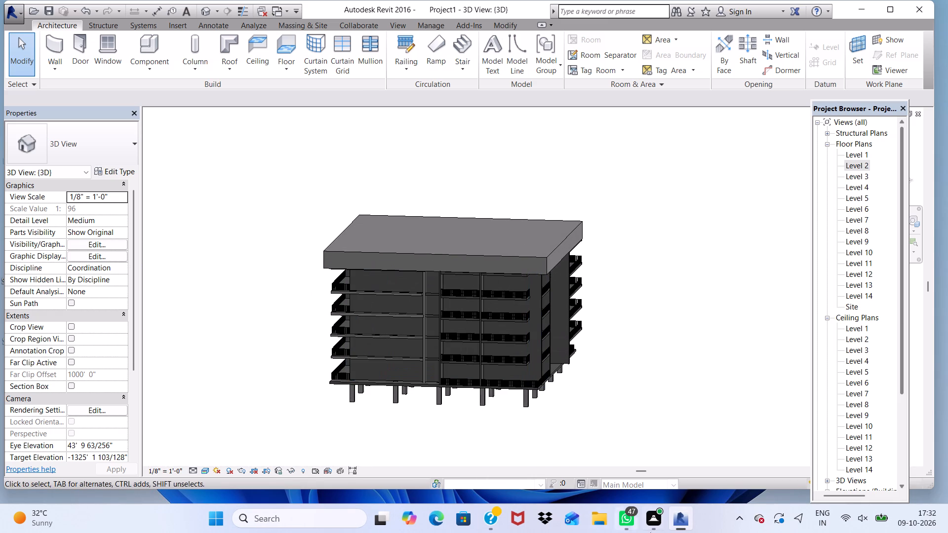
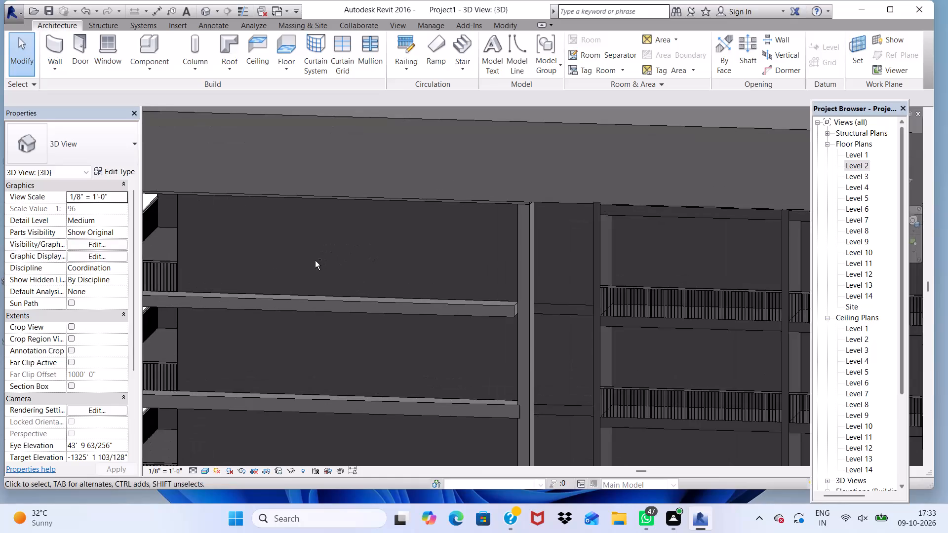
# Inspect the building's exterior in the 3D view, from the balcony slabs and railings down to the columns under the lowest floor.
pyautogui.keyDown('shift'); pyautogui.scroll(-2, 315, 261); pyautogui.keyUp('shift')
pyautogui.keyDown('shift'); pyautogui.moveTo(321, 267); pyautogui.dragTo(430, 254, button='middle'); pyautogui.keyUp('shift')
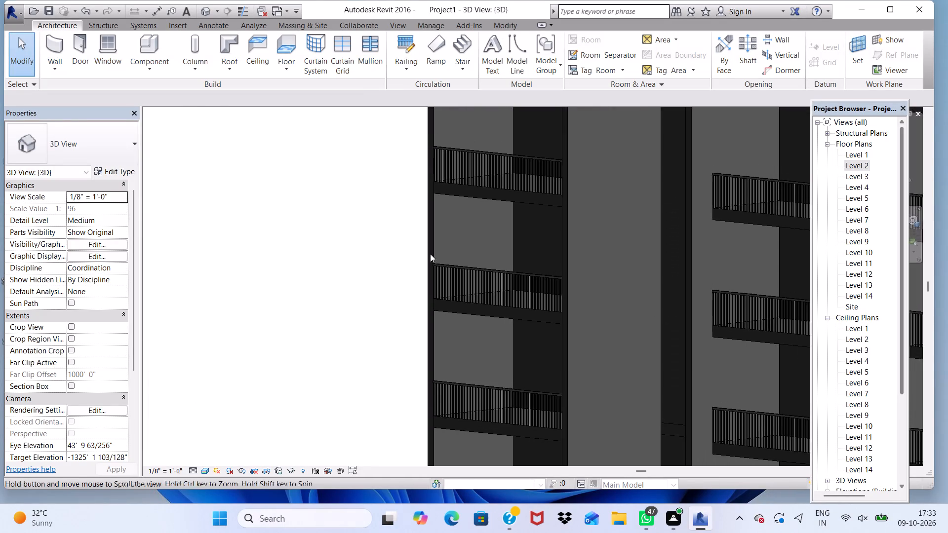
pyautogui.scroll(-7, 363, 253)
pyautogui.scroll(4, 598, 419)
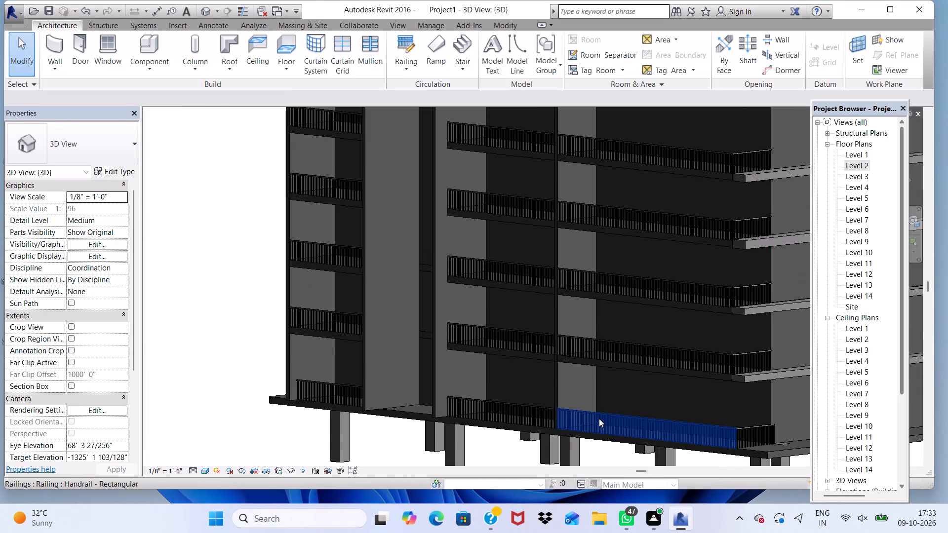
pyautogui.scroll(6, 599, 419)
pyautogui.scroll(-6, 557, 391)
pyautogui.scroll(-4, 521, 317)
pyautogui.scroll(1, 529, 406)
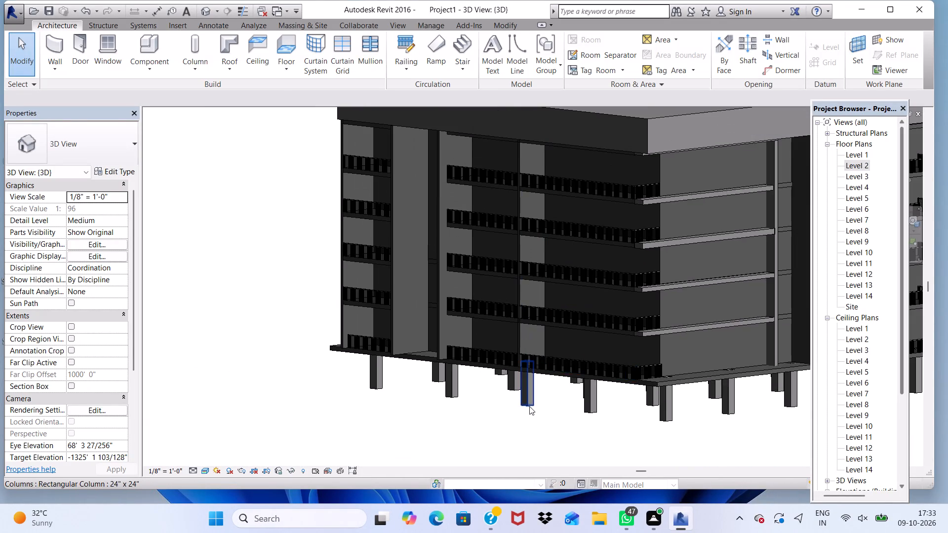
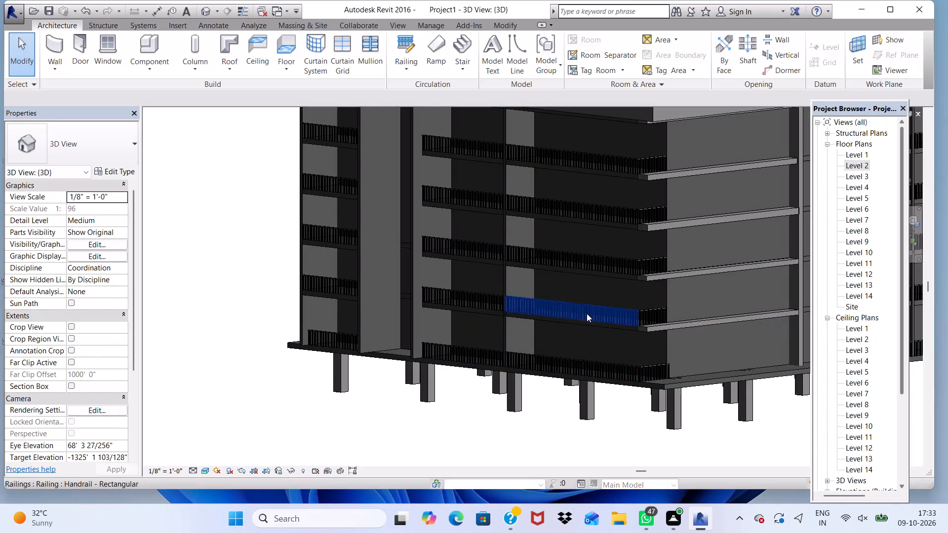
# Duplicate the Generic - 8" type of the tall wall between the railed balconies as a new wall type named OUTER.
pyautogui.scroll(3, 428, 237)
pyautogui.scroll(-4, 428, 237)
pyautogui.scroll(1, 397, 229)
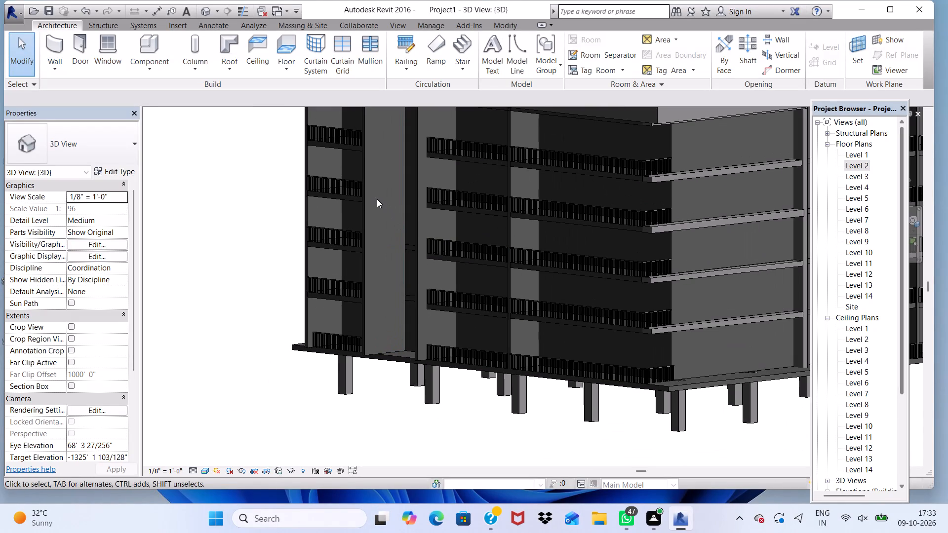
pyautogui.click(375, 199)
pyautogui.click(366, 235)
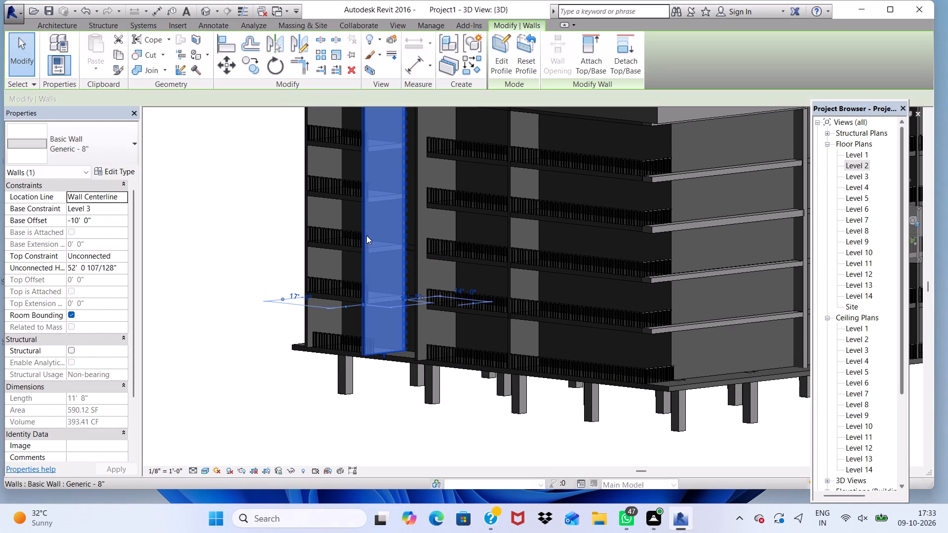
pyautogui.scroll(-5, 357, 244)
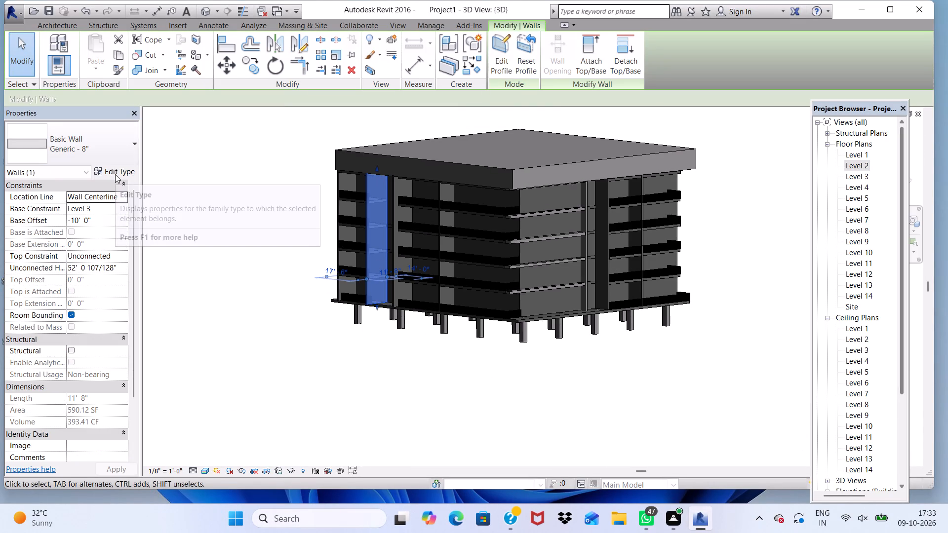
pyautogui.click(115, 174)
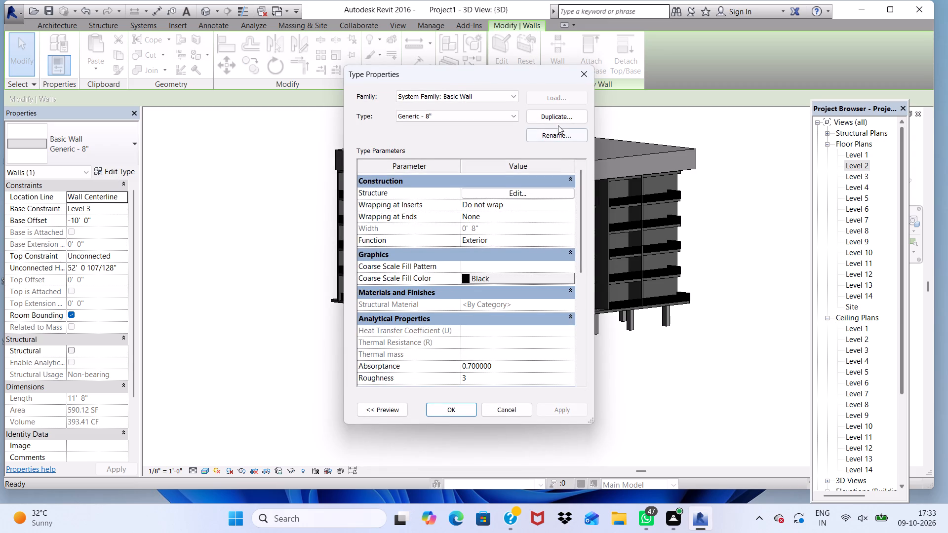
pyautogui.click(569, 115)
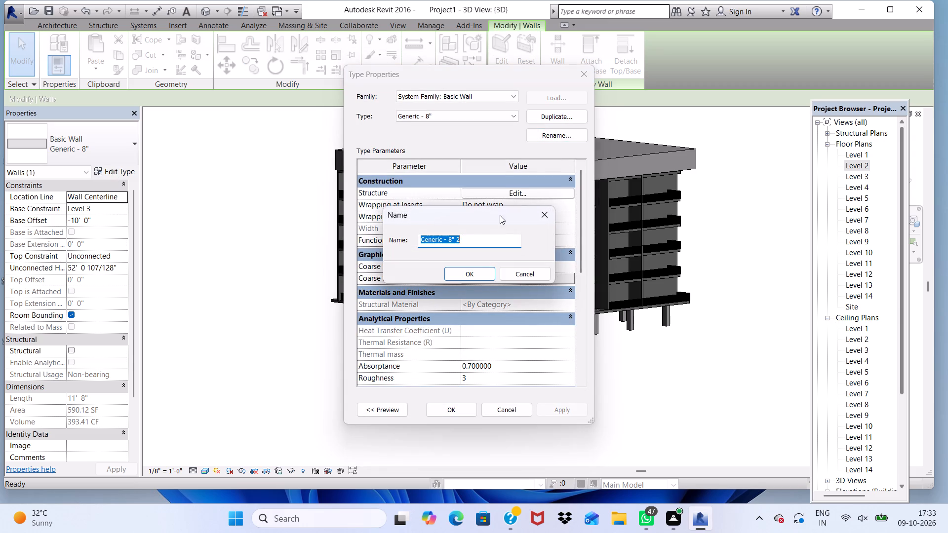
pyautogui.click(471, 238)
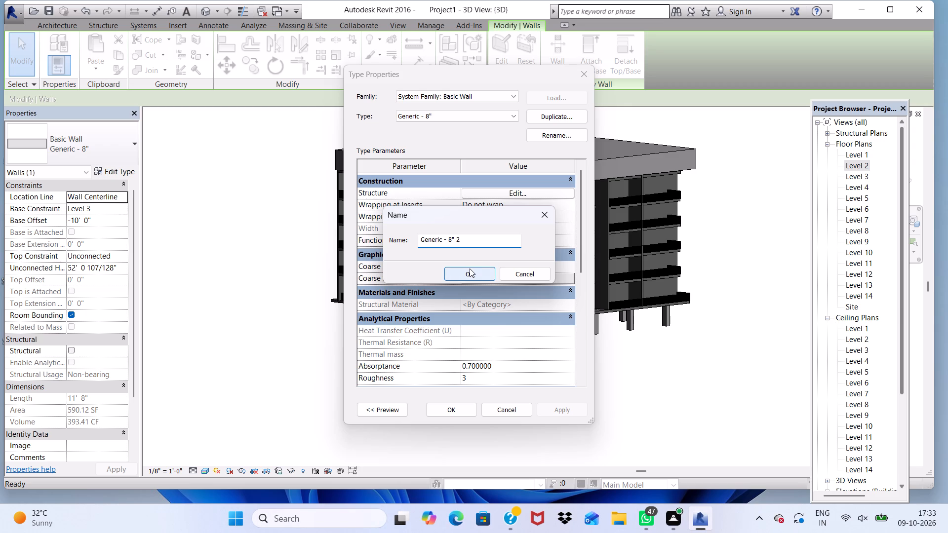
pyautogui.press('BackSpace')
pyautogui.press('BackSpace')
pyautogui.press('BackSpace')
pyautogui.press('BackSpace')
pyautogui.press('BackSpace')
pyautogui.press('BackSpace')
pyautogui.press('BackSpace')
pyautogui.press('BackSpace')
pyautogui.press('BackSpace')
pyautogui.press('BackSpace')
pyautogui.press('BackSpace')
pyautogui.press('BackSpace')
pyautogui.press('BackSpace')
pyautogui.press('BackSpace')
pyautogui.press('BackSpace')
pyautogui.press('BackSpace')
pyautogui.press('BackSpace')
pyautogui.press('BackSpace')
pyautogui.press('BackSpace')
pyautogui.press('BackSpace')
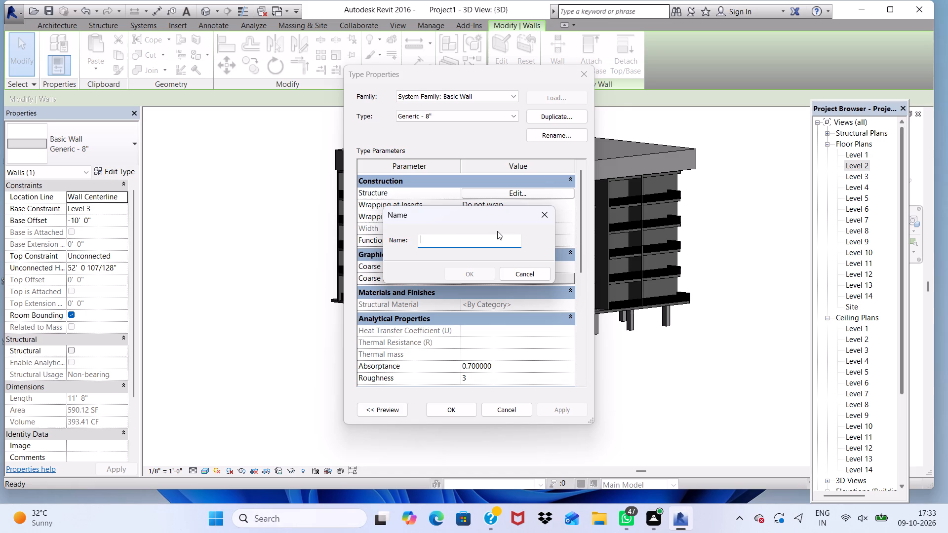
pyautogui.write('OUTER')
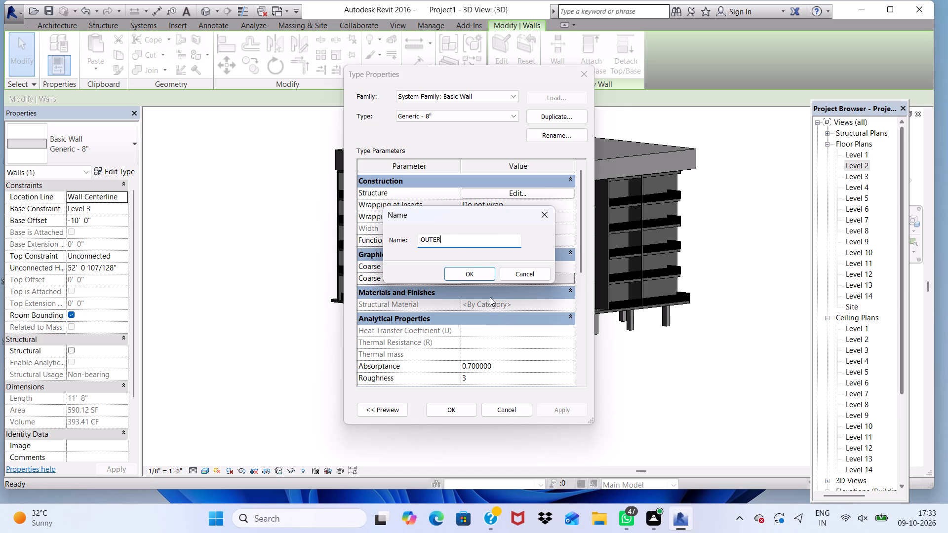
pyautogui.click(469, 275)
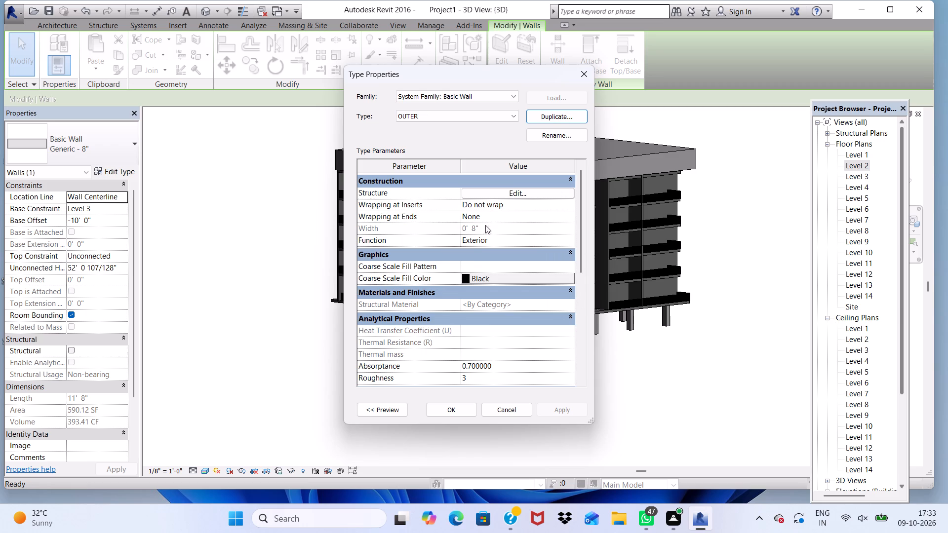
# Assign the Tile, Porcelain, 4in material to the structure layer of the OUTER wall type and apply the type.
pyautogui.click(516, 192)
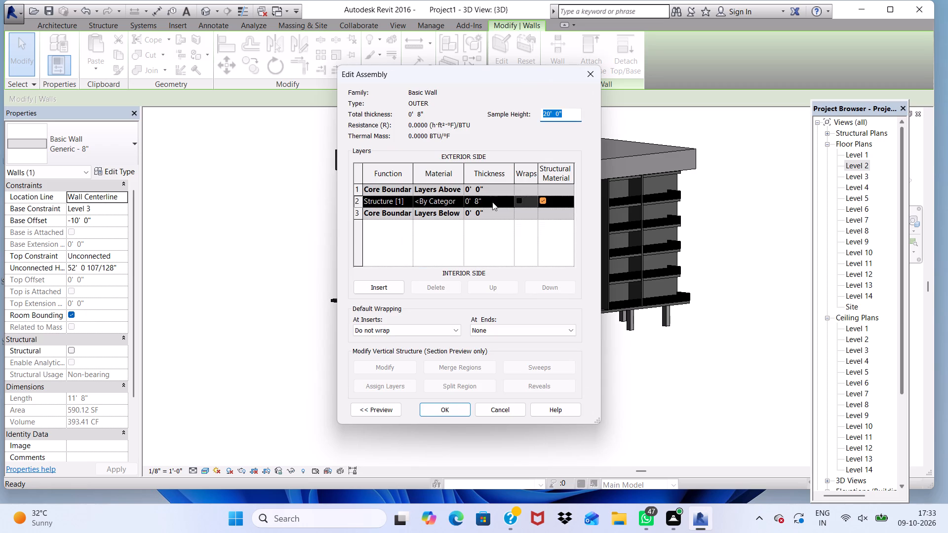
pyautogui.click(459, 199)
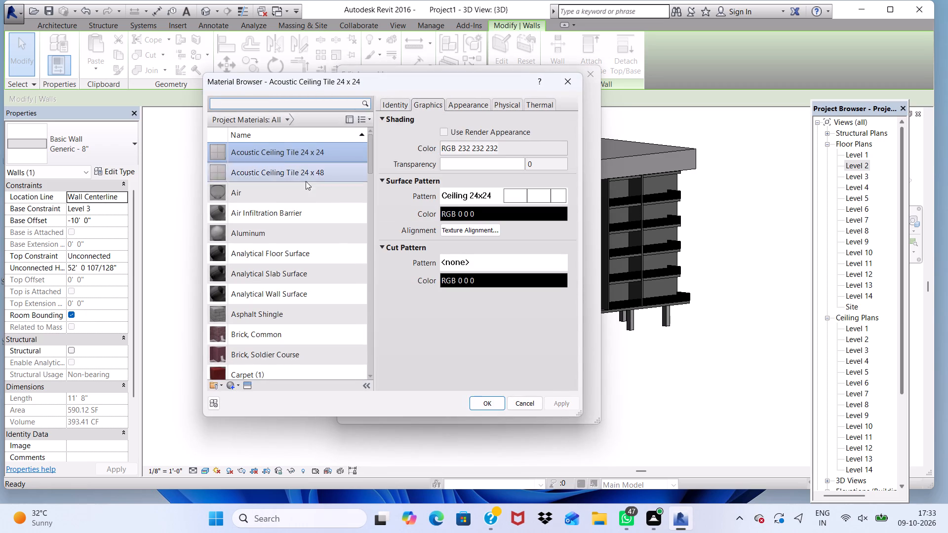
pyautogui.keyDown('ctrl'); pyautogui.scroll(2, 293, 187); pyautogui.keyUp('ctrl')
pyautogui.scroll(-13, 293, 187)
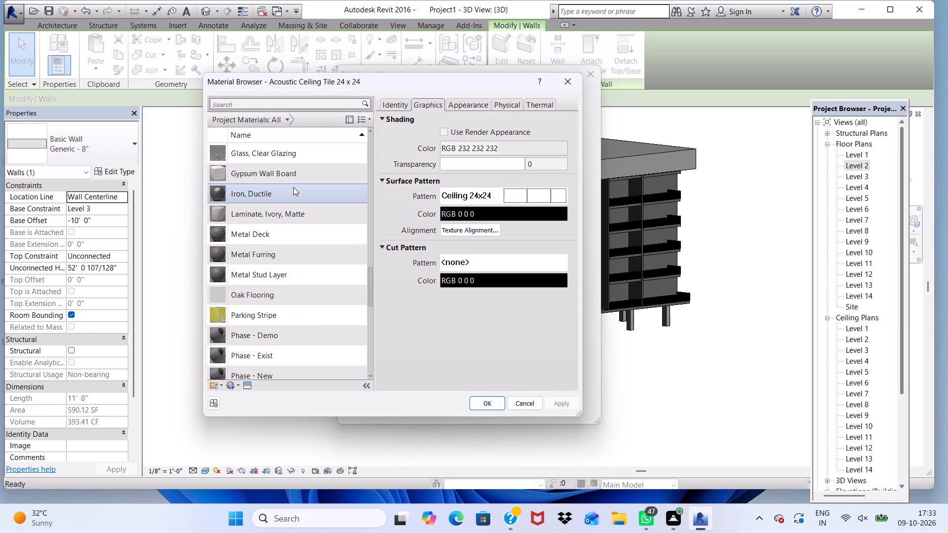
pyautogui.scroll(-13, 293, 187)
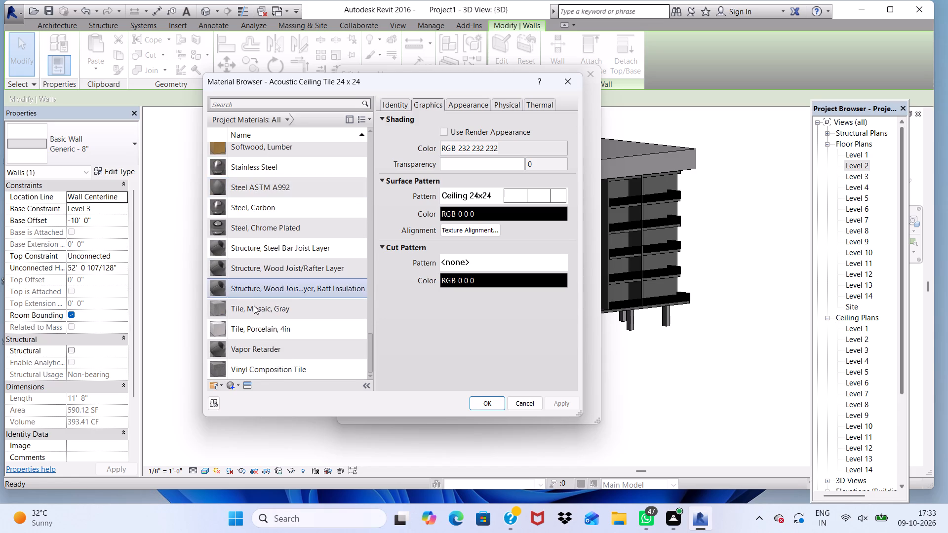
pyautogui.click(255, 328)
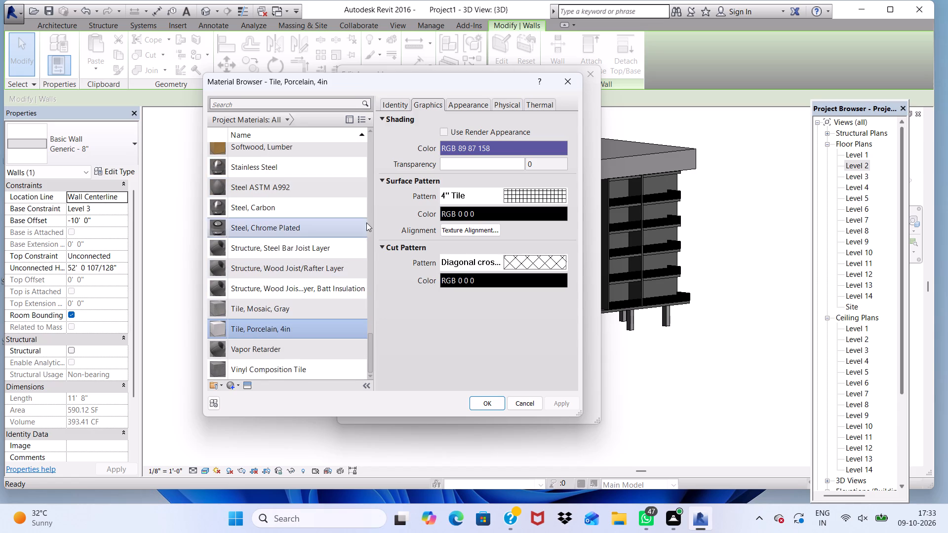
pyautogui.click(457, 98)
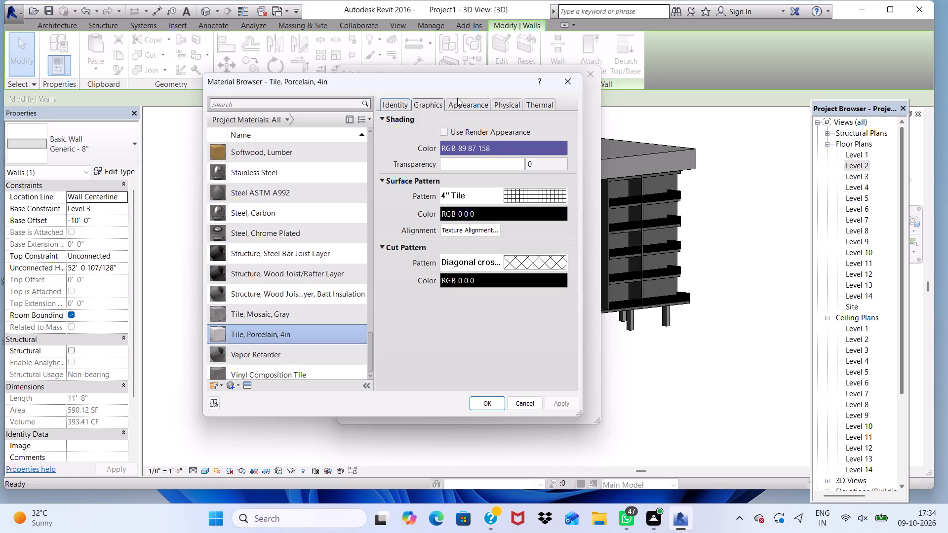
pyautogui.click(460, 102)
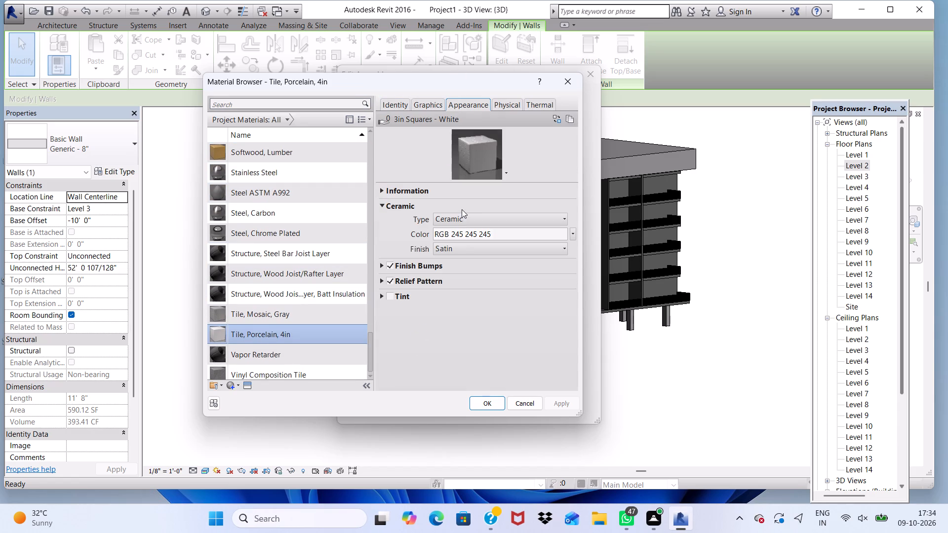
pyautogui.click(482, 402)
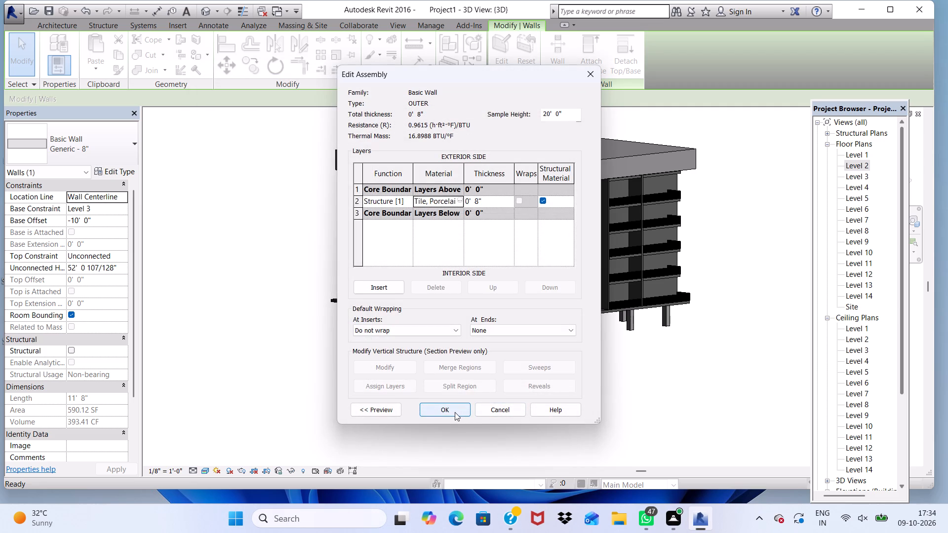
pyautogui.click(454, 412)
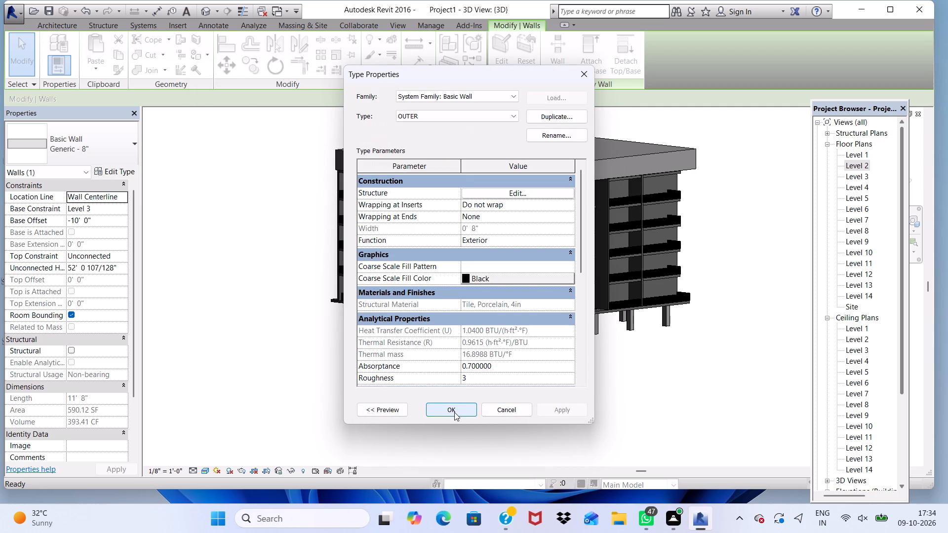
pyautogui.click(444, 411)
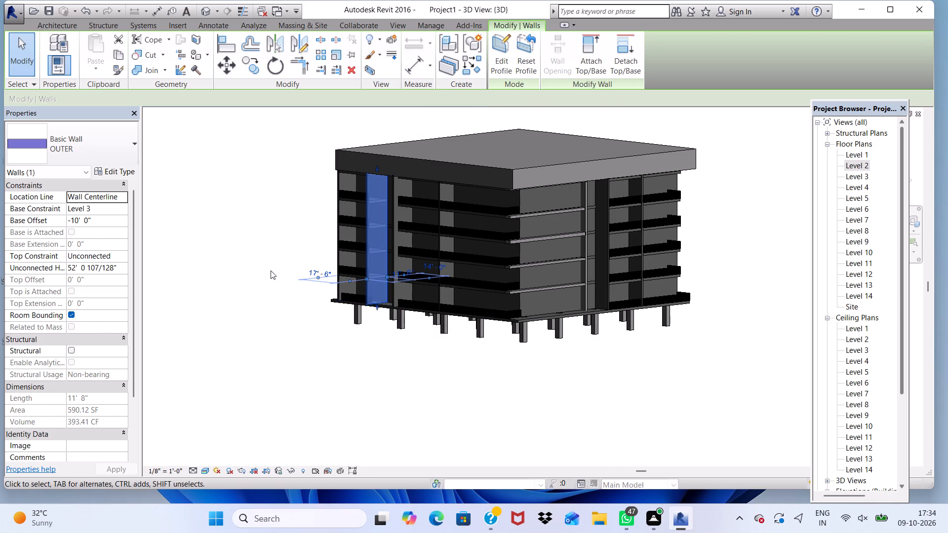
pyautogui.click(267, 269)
# Examine the tall wall with its new material and the building's other facades in the 3D view.
pyautogui.scroll(5, 406, 243)
pyautogui.scroll(5, 375, 199)
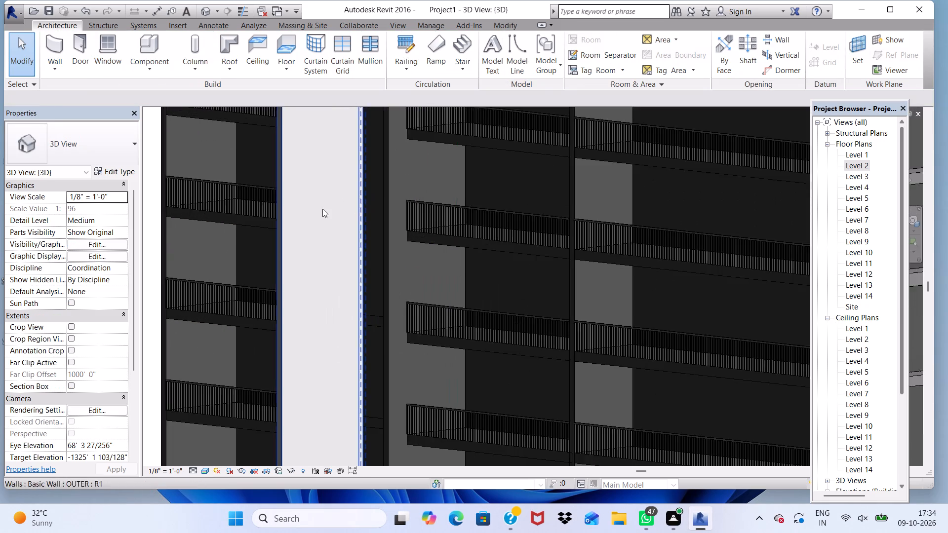
pyautogui.scroll(-10, 322, 209)
pyautogui.scroll(2, 395, 261)
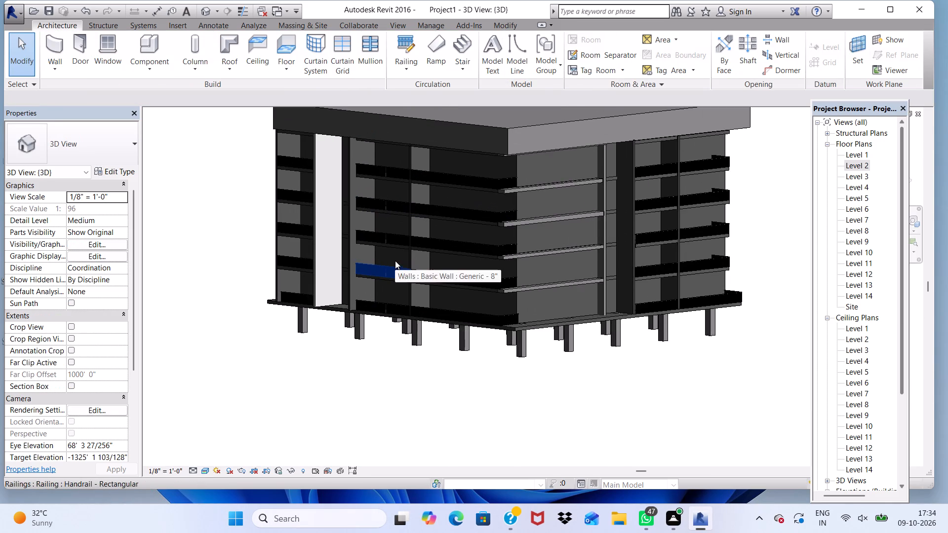
pyautogui.scroll(-1, 399, 270)
pyautogui.keyDown('shift'); pyautogui.scroll(-1, 367, 247); pyautogui.keyUp('shift')
pyautogui.keyDown('shift'); pyautogui.moveTo(337, 234); pyautogui.dragTo(451, 275, button='middle'); pyautogui.keyUp('shift')
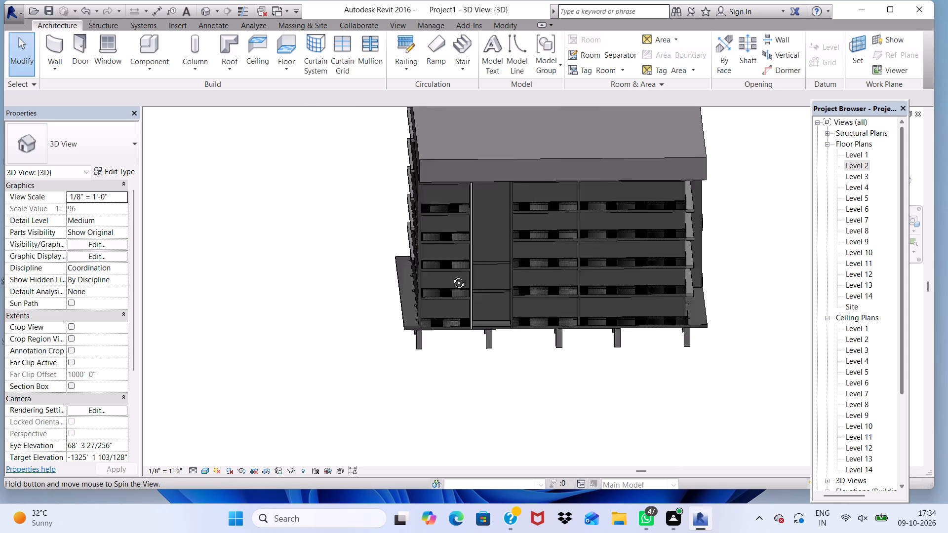
pyautogui.keyDown('shift'); pyautogui.moveTo(451, 275); pyautogui.dragTo(545, 251, button='middle'); pyautogui.keyUp('shift')
pyautogui.keyDown('shift'); pyautogui.scroll(-1, 546, 251); pyautogui.keyUp('shift')
pyautogui.scroll(2, 806, 532)
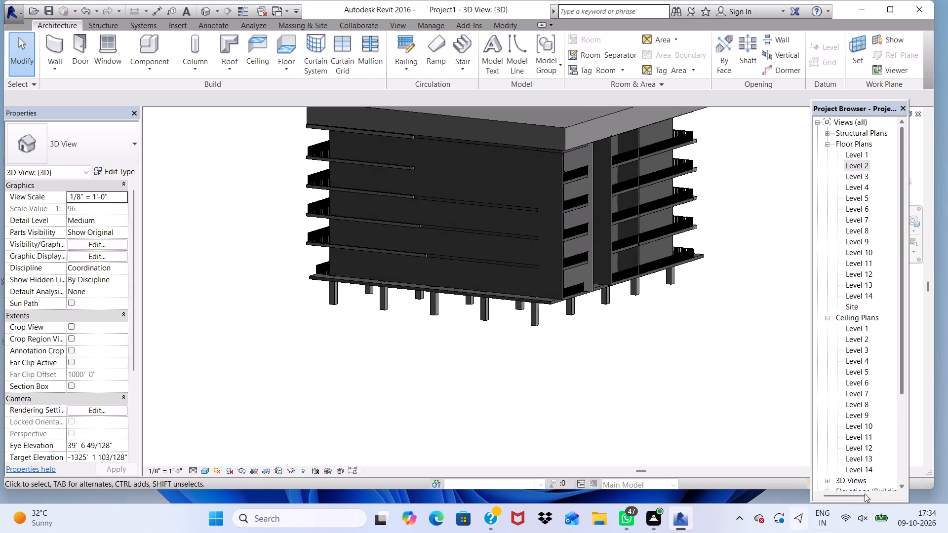
pyautogui.scroll(3, 865, 494)
pyautogui.scroll(2, 947, 225)
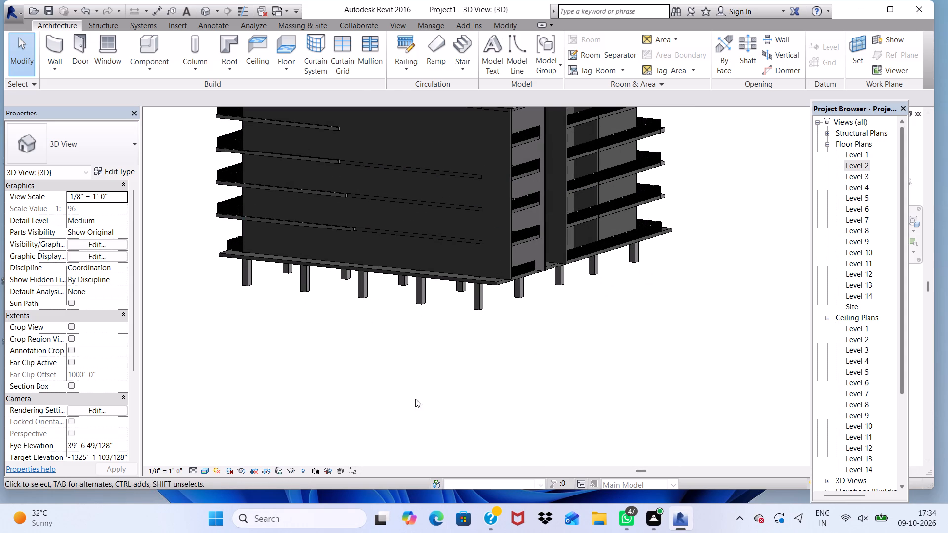
pyautogui.scroll(2, 517, 382)
pyautogui.scroll(4, 610, 184)
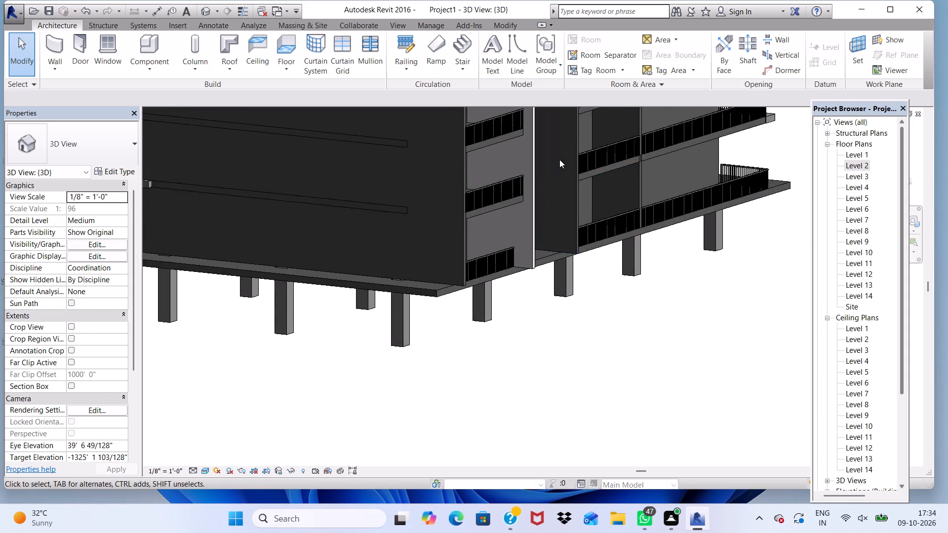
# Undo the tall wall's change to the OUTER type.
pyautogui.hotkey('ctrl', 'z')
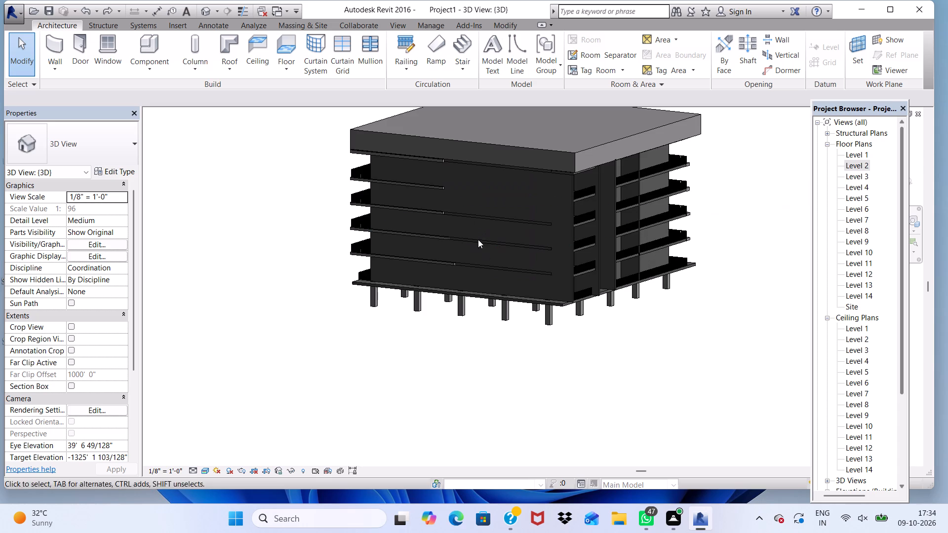
# Duplicate the Generic - 12" type of the Level 11 balcony slab as a new floor type named FLOOR.
pyautogui.keyDown('shift'); pyautogui.moveTo(576, 311); pyautogui.dragTo(478, 289, button='middle'); pyautogui.keyUp('shift')
pyautogui.scroll(3, 479, 189)
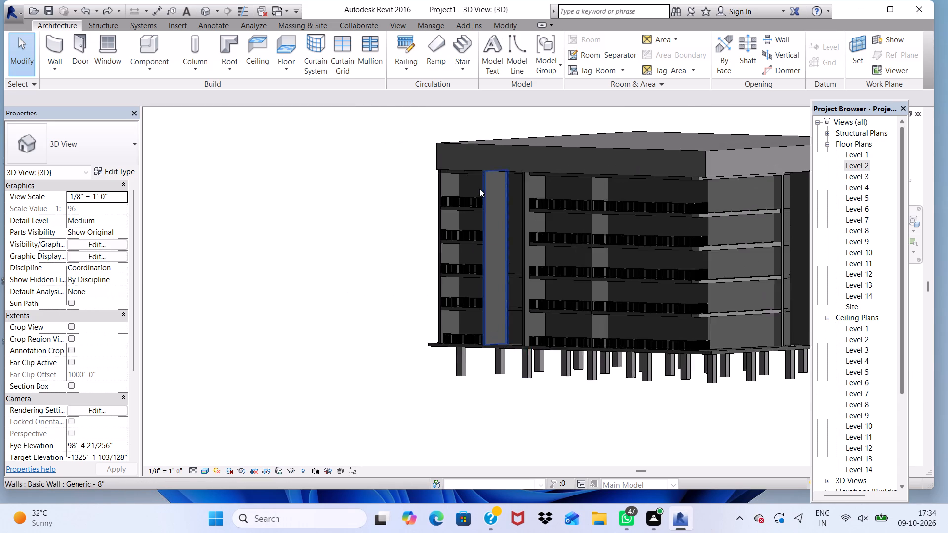
pyautogui.scroll(16, 479, 189)
pyautogui.scroll(-1, 472, 224)
pyautogui.scroll(3, 449, 249)
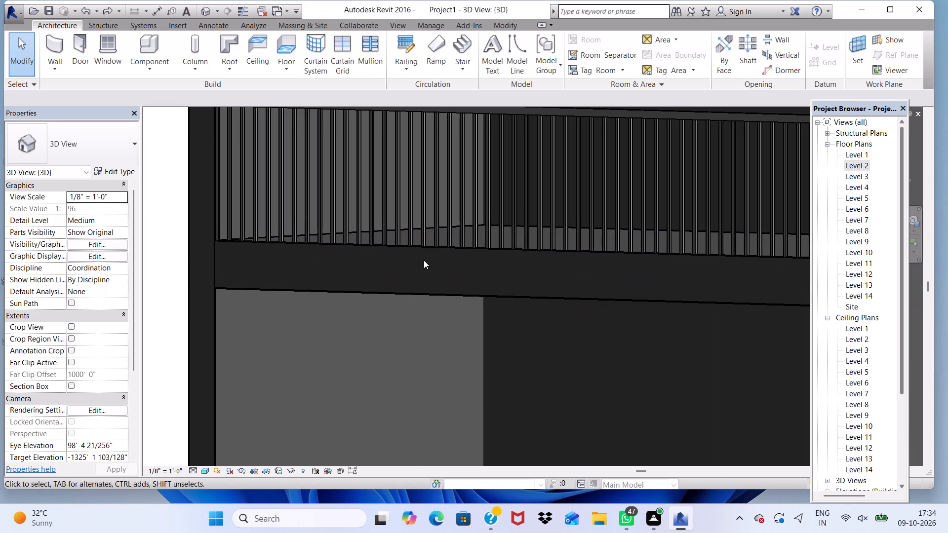
pyautogui.click(423, 251)
pyautogui.scroll(-3, 369, 259)
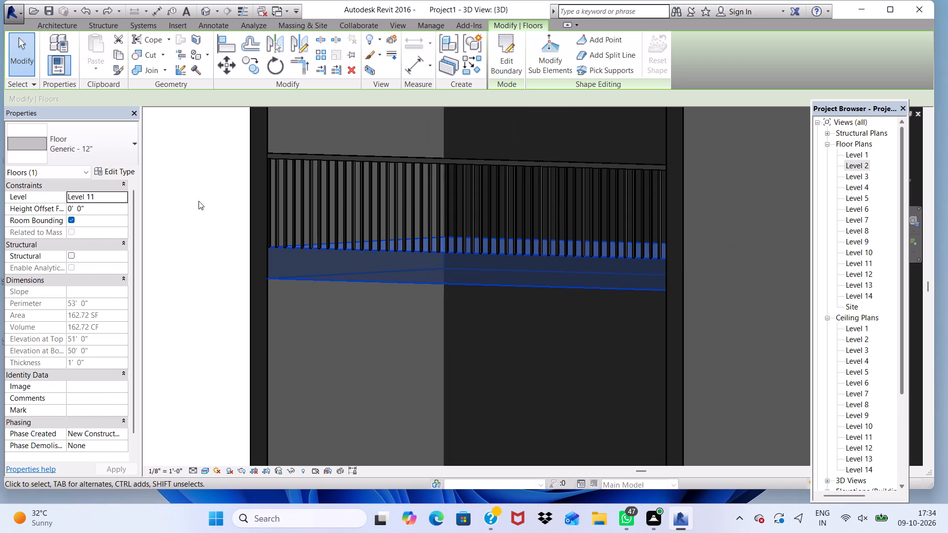
pyautogui.click(103, 168)
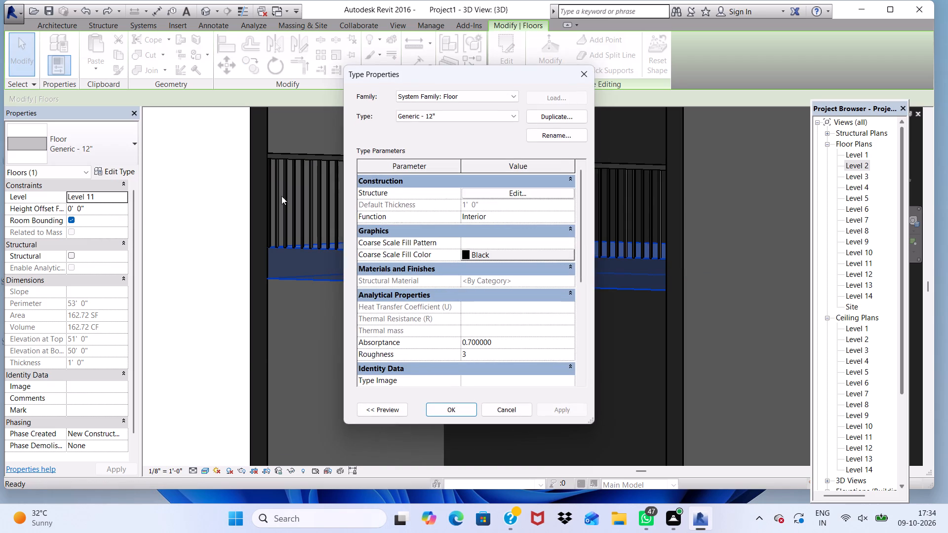
pyautogui.click(579, 115)
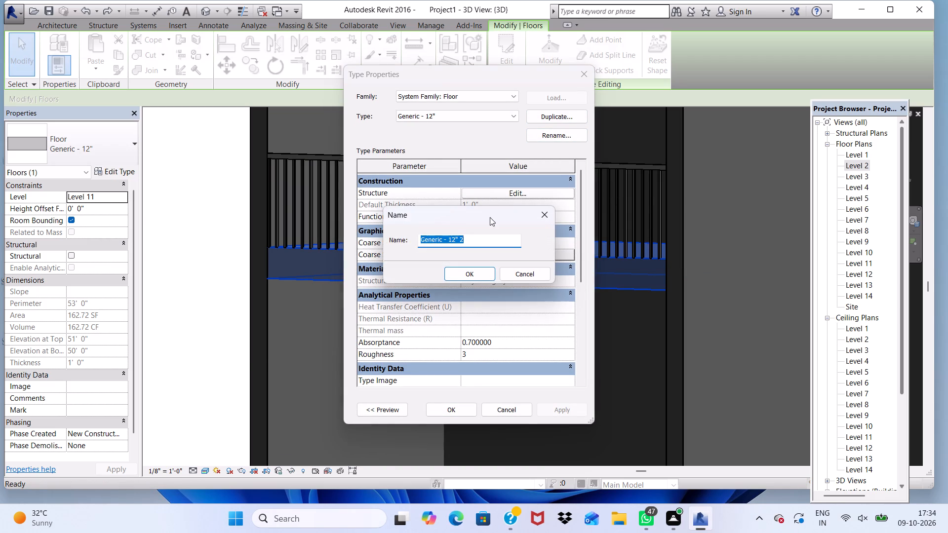
pyautogui.click(472, 234)
pyautogui.press('BackSpace')
pyautogui.press('BackSpace')
pyautogui.press('BackSpace')
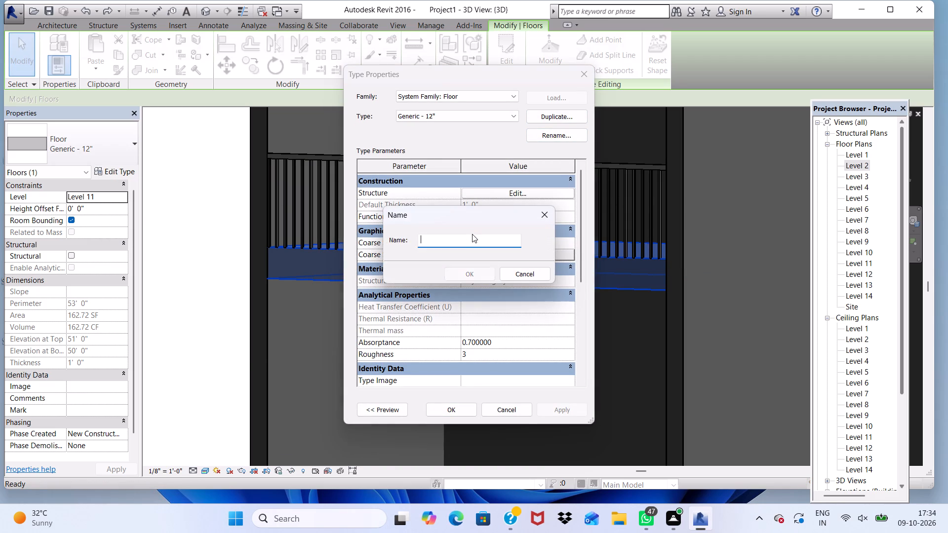
pyautogui.write('FLOOR')
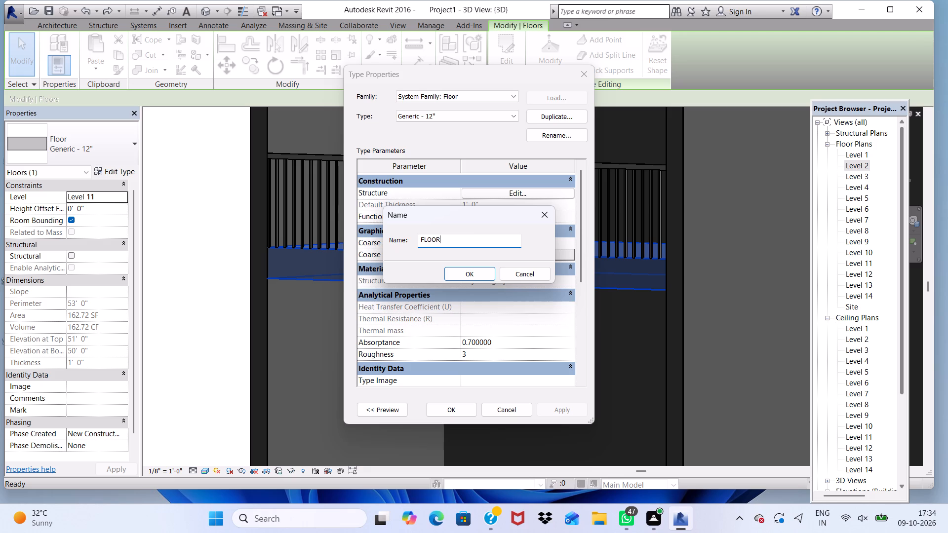
pyautogui.click(470, 273)
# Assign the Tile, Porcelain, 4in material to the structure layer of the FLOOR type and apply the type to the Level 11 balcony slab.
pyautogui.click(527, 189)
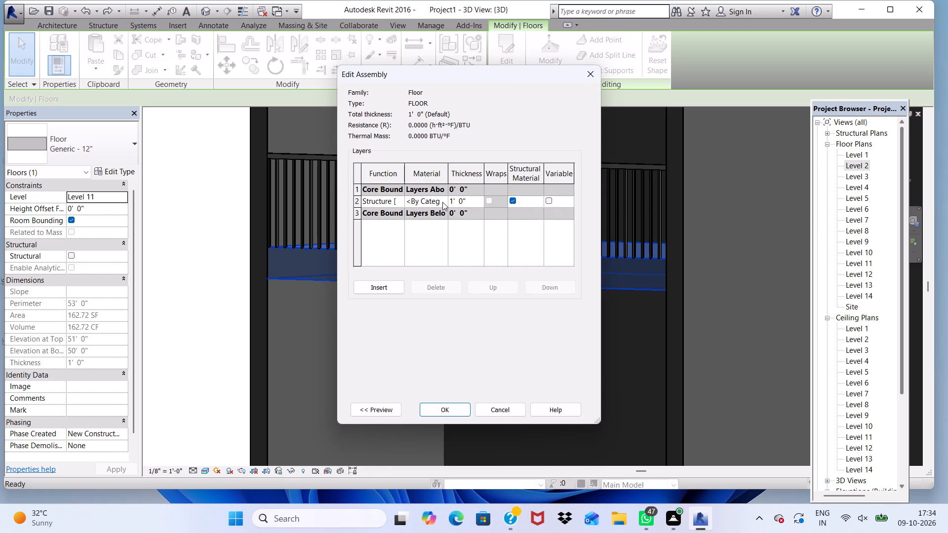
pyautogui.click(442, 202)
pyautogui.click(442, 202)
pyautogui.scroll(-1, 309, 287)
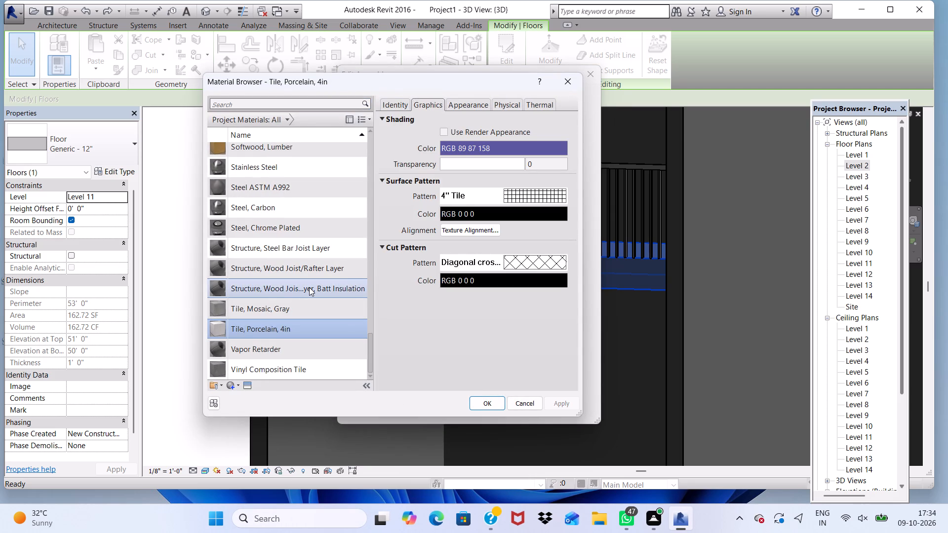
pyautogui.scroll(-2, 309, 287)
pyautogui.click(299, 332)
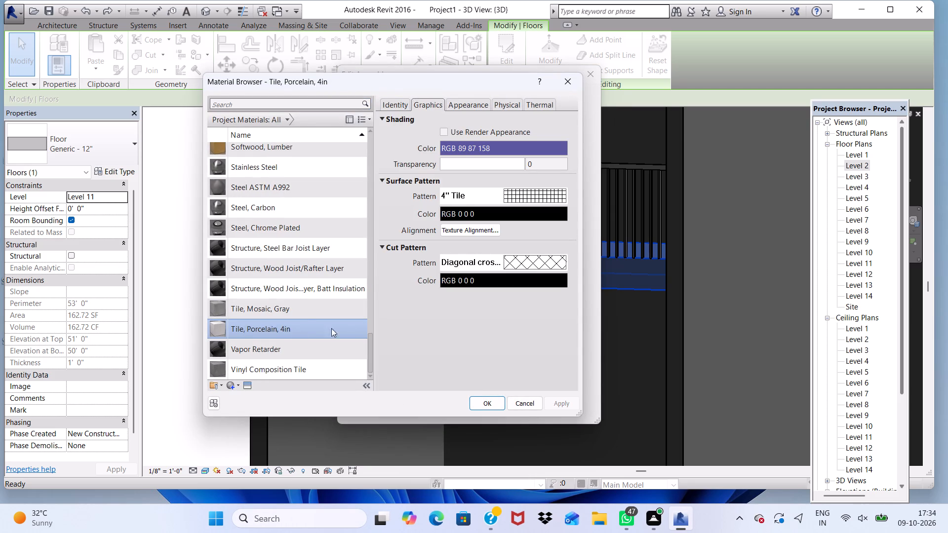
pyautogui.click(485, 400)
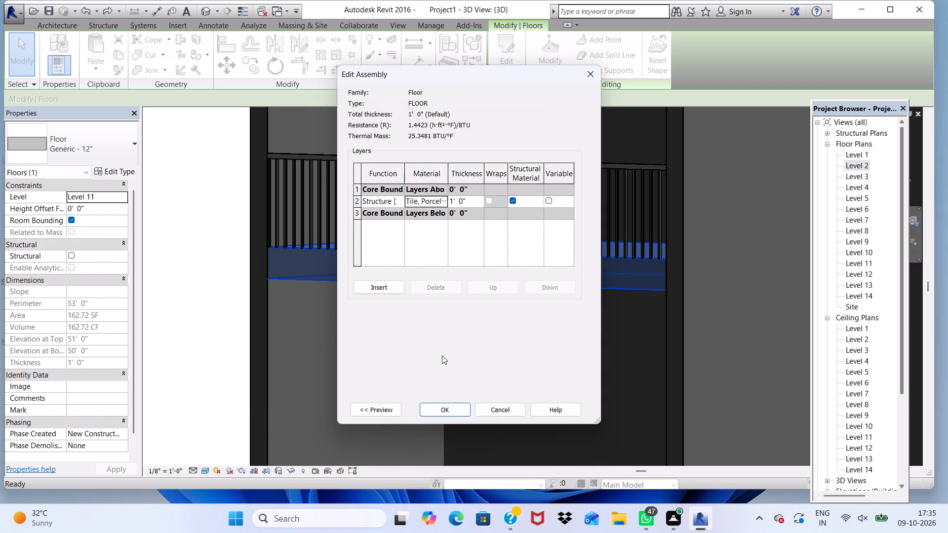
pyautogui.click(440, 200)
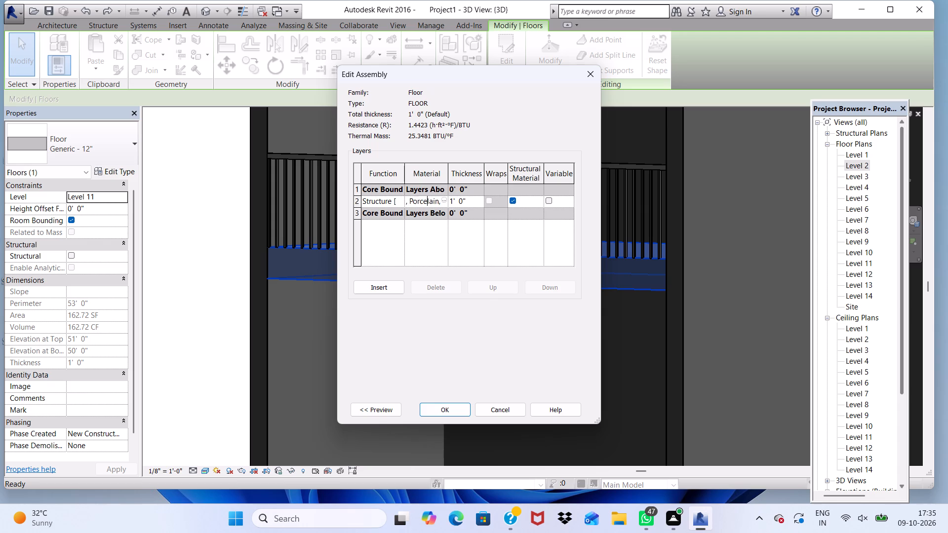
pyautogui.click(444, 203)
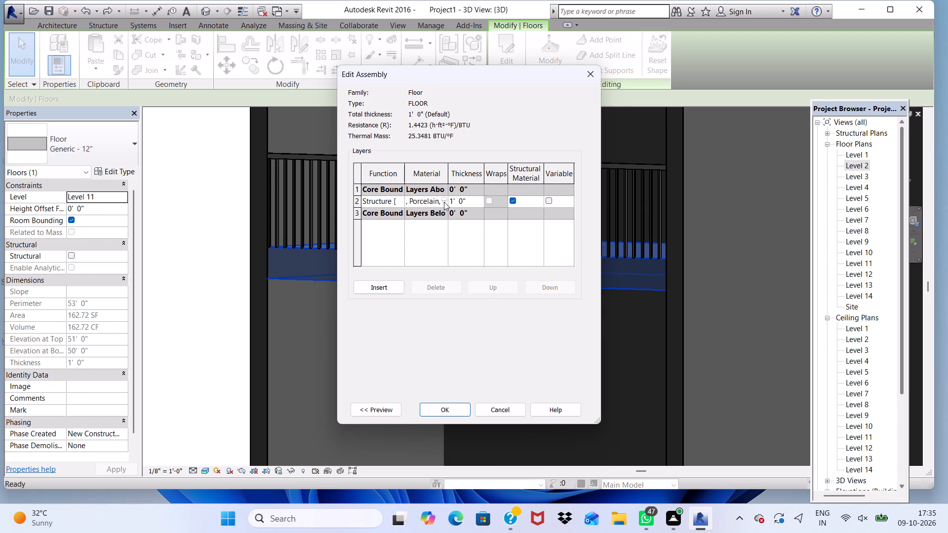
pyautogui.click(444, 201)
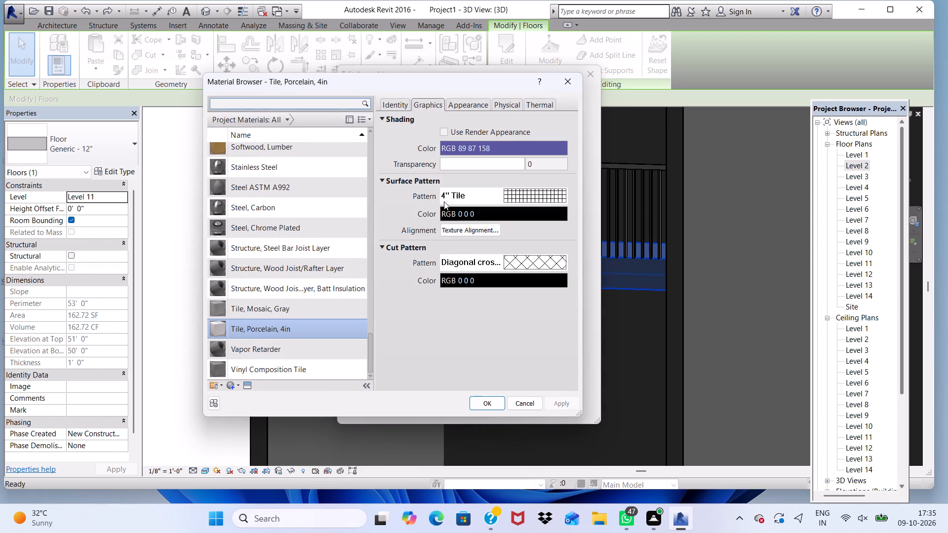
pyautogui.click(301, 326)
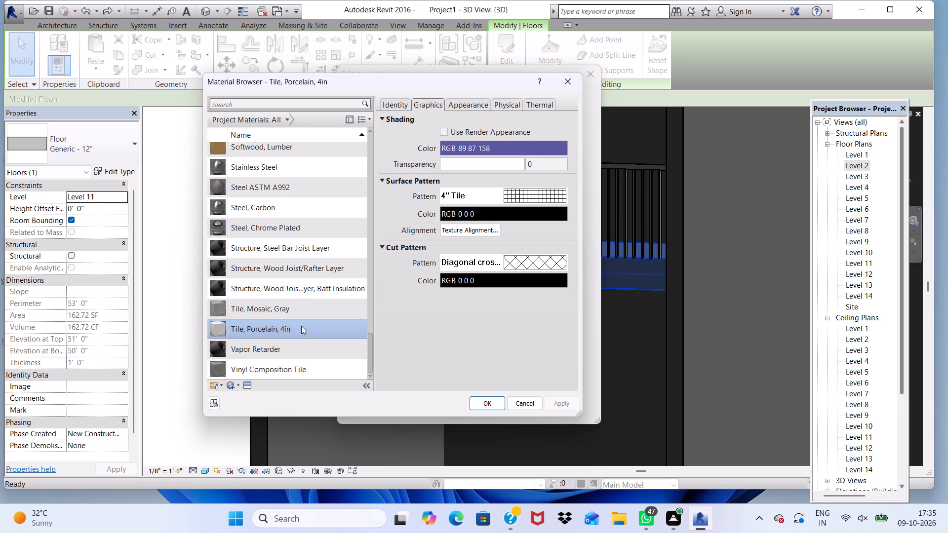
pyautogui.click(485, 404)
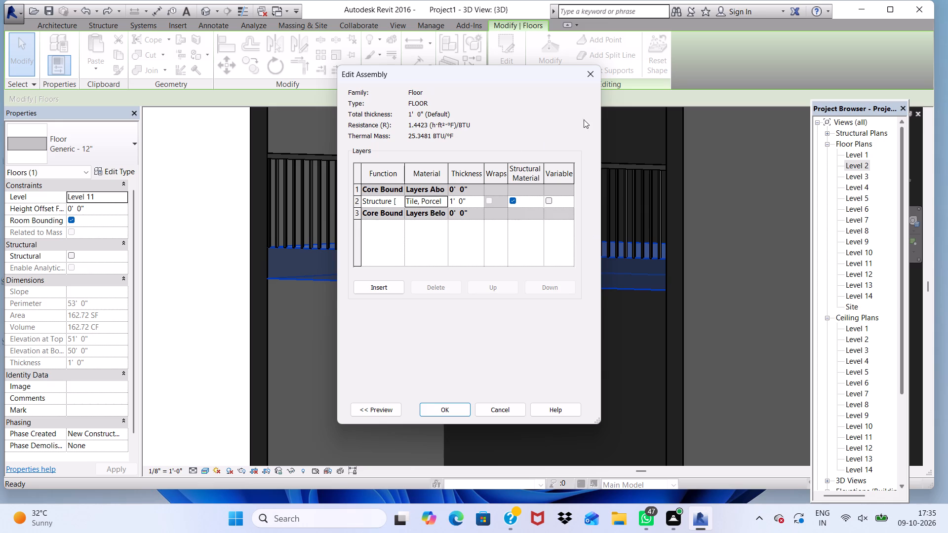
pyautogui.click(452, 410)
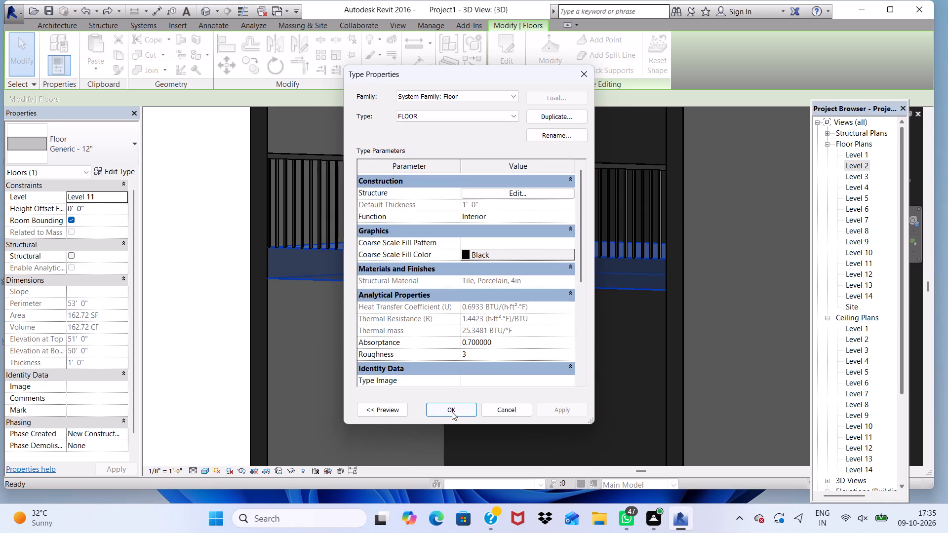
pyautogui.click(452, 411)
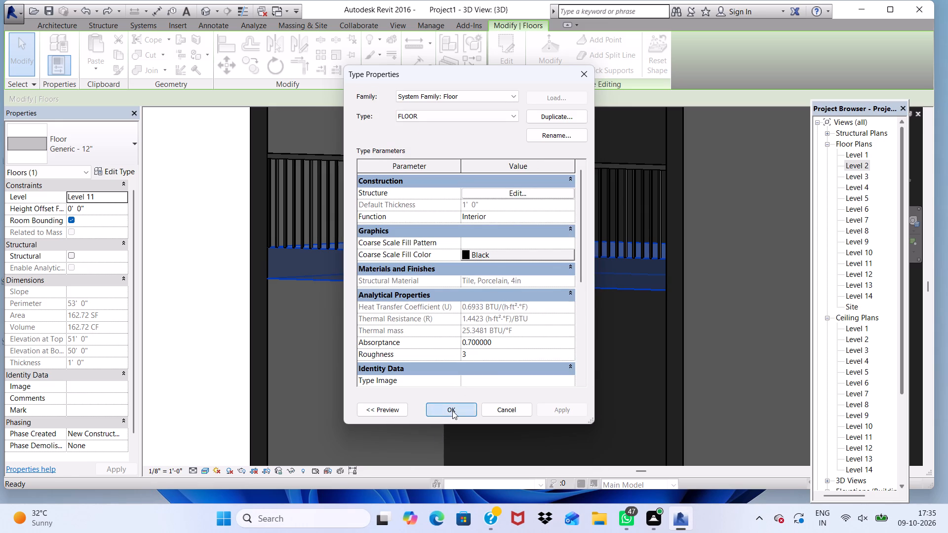
# Examine the Level 11 balcony slab against the neighbouring balconies in the 3D view.
pyautogui.scroll(-3, 534, 226)
pyautogui.scroll(-4, 447, 234)
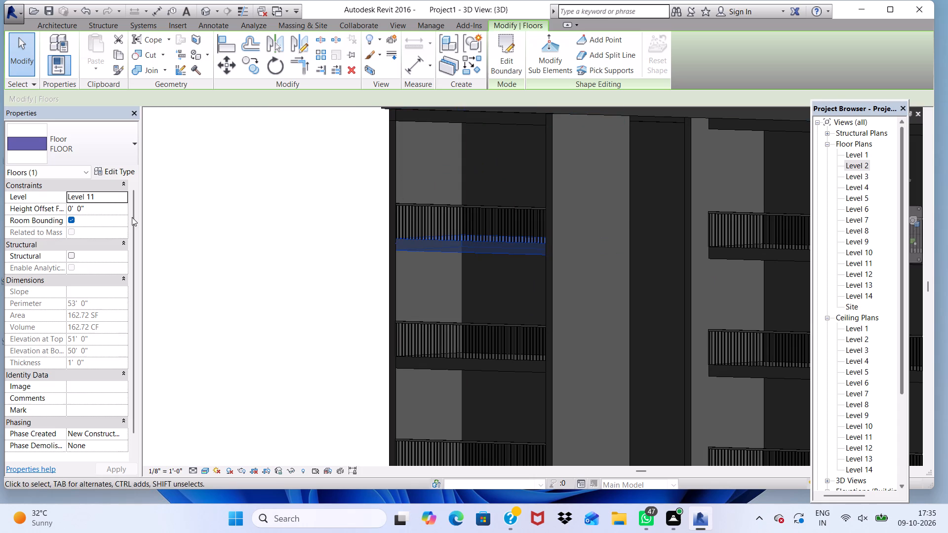
pyautogui.scroll(-3, 362, 228)
pyautogui.scroll(-10, 423, 223)
pyautogui.scroll(5, 455, 211)
pyautogui.scroll(1, 131, 118)
pyautogui.scroll(-1, 25, 149)
pyautogui.scroll(4, 505, 315)
pyautogui.click(340, 190)
pyautogui.scroll(4, 464, 177)
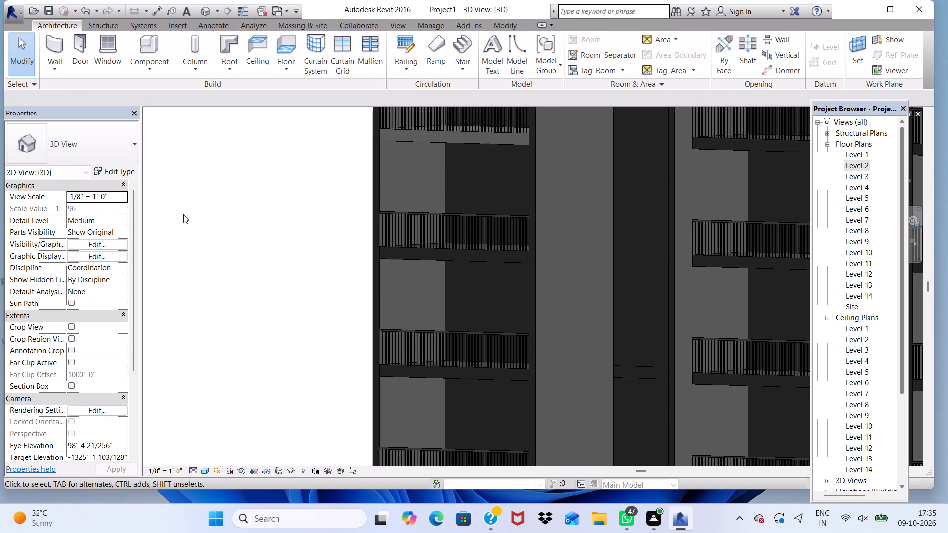
# Review the floor types available for the Level 11 balcony slab, reselecting FLOOR as its type.
pyautogui.click(477, 136)
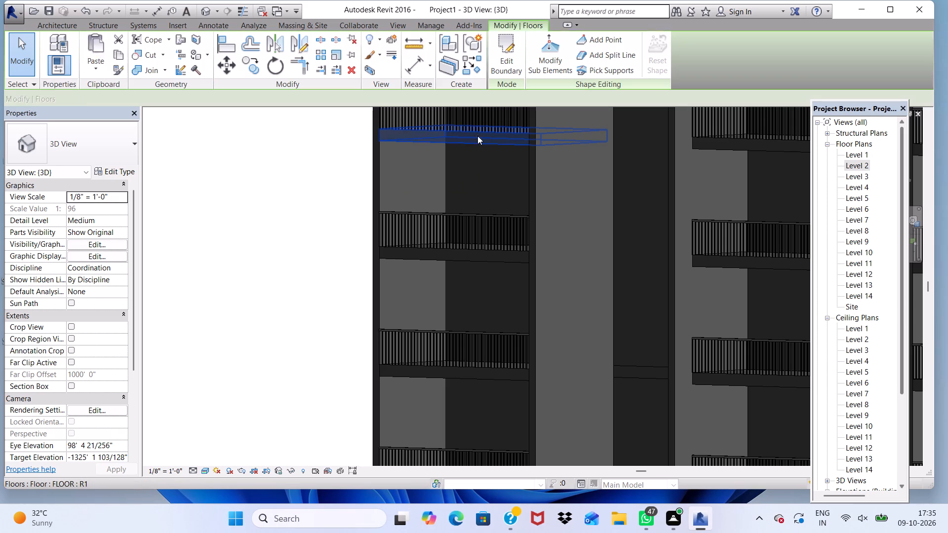
pyautogui.click(134, 143)
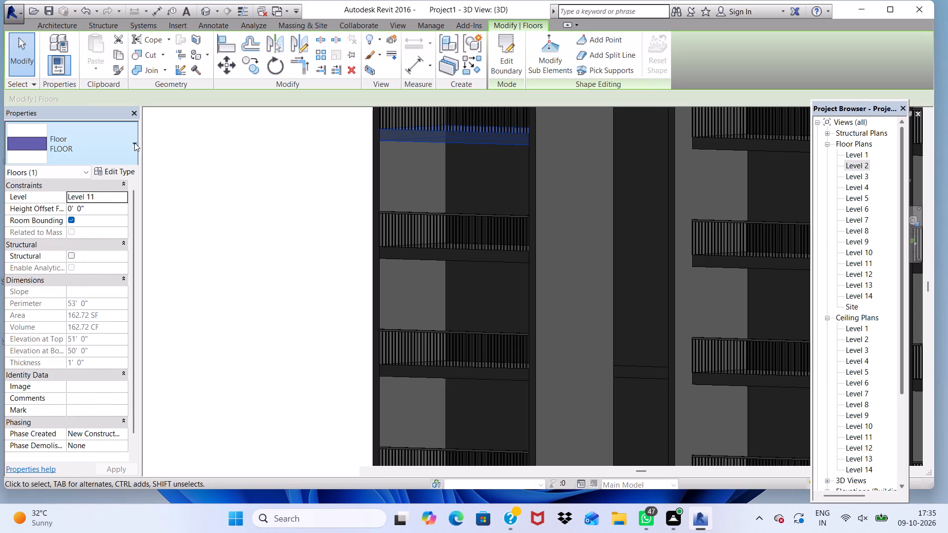
pyautogui.scroll(-1, 134, 149)
pyautogui.click(79, 228)
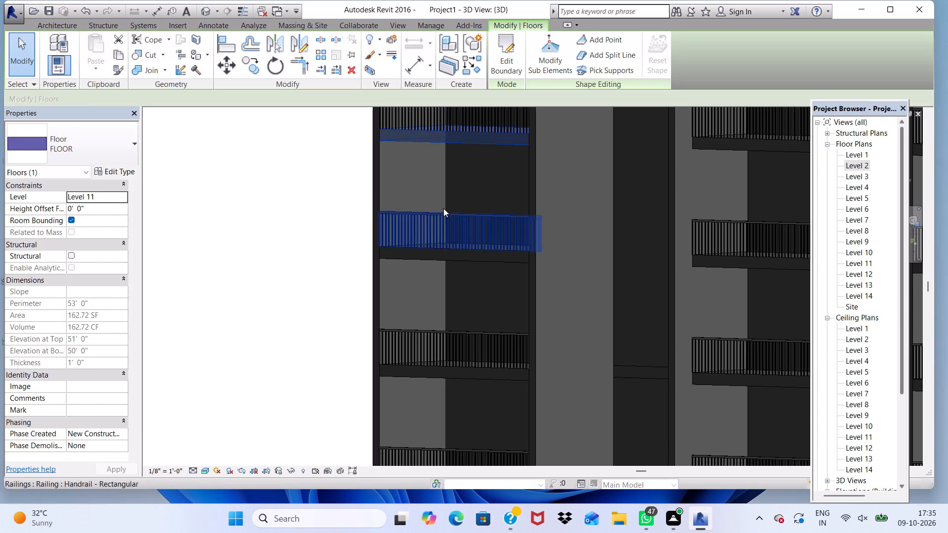
pyautogui.click(460, 135)
pyautogui.click(447, 146)
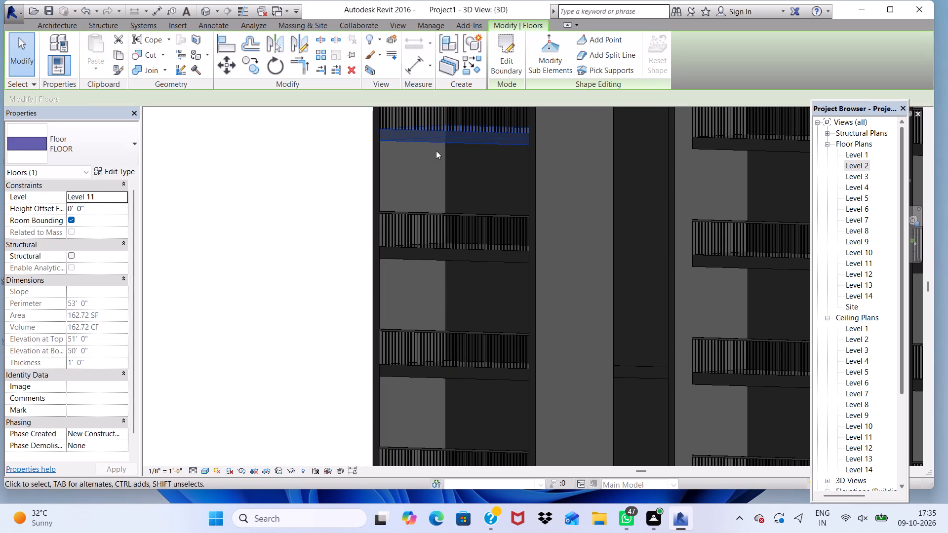
pyautogui.click(450, 139)
pyautogui.click(288, 179)
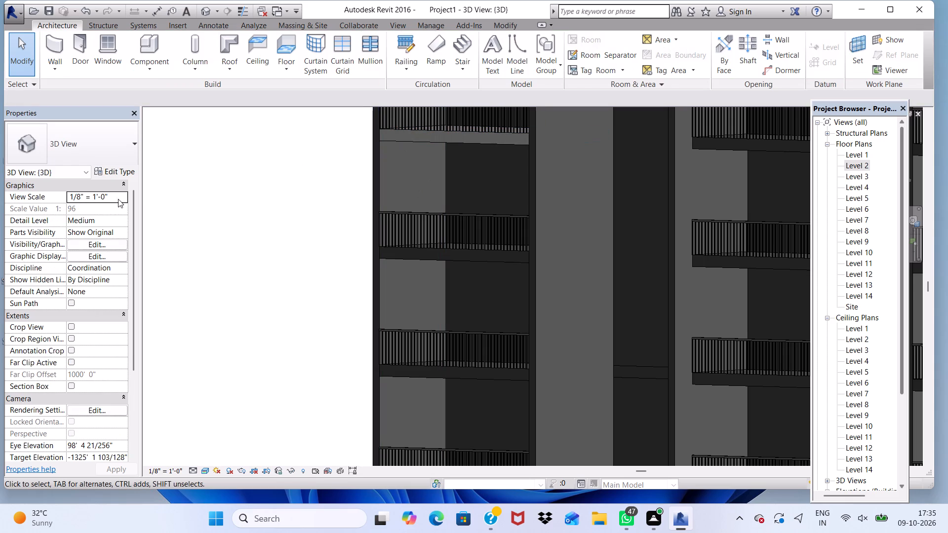
pyautogui.click(132, 142)
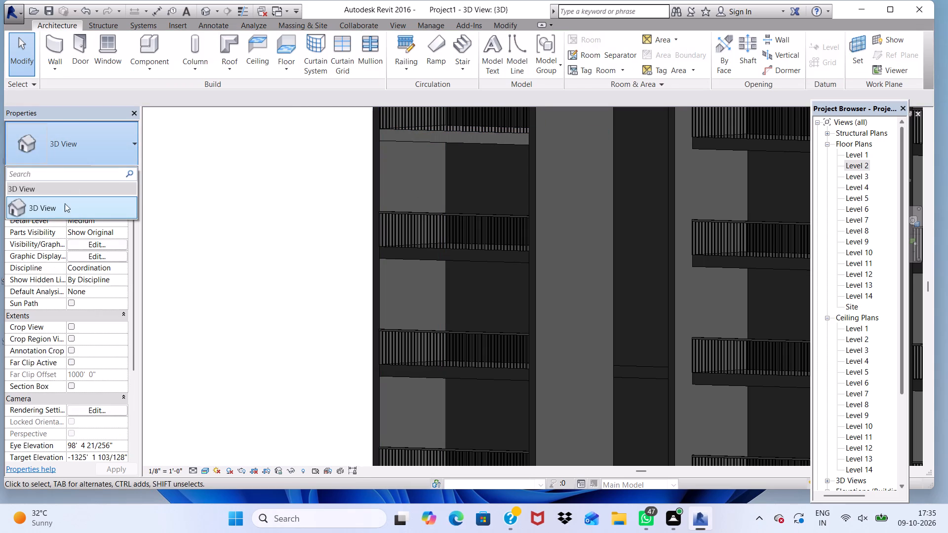
pyautogui.click(80, 144)
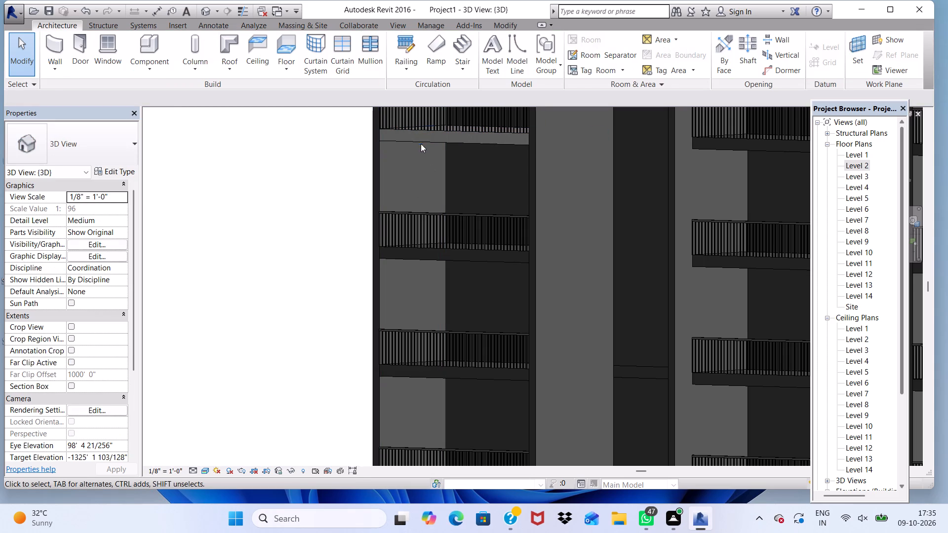
pyautogui.click(423, 140)
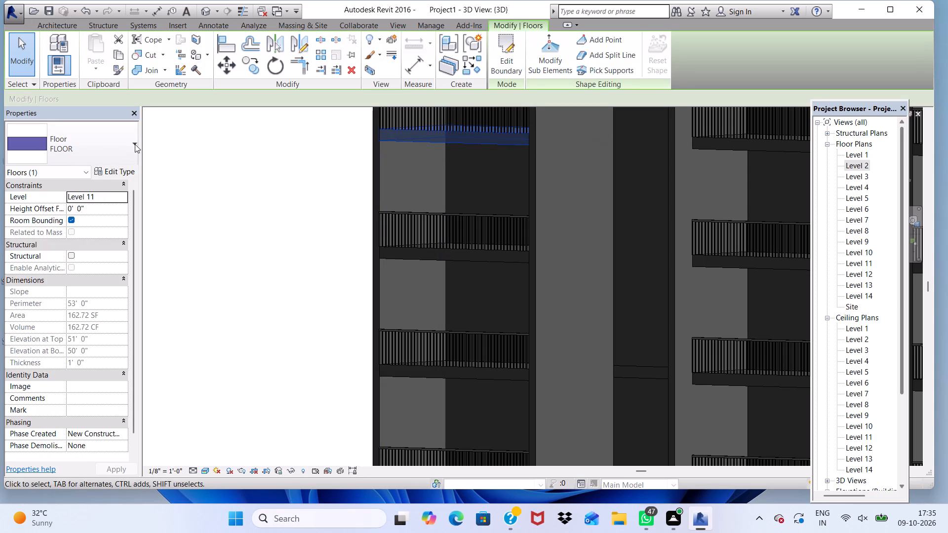
pyautogui.click(135, 144)
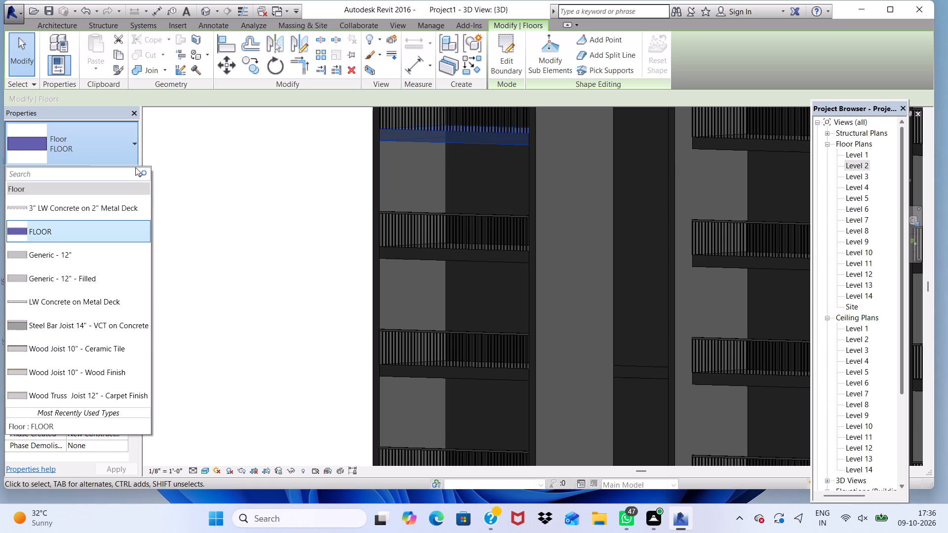
pyautogui.scroll(-4, 133, 185)
pyautogui.scroll(-7, 110, 242)
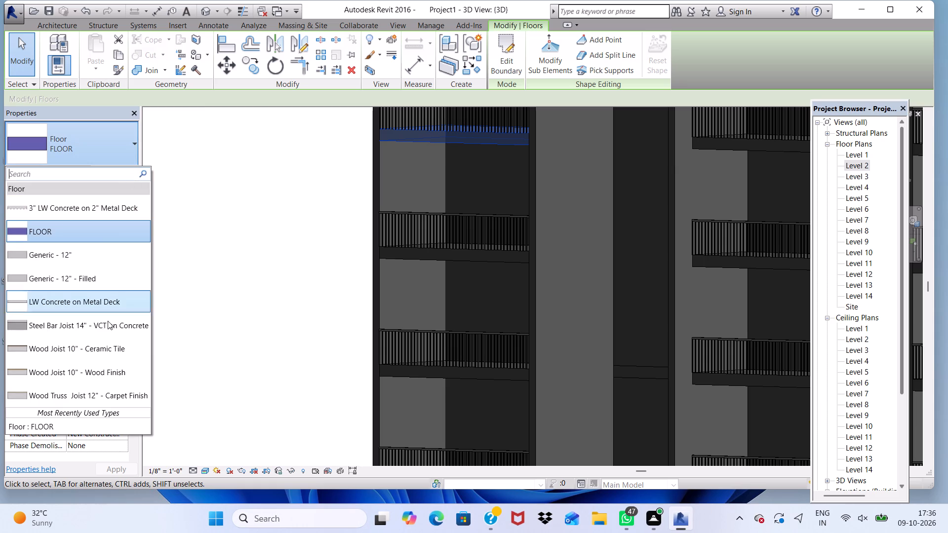
pyautogui.scroll(10, 98, 325)
pyautogui.scroll(-13, 80, 253)
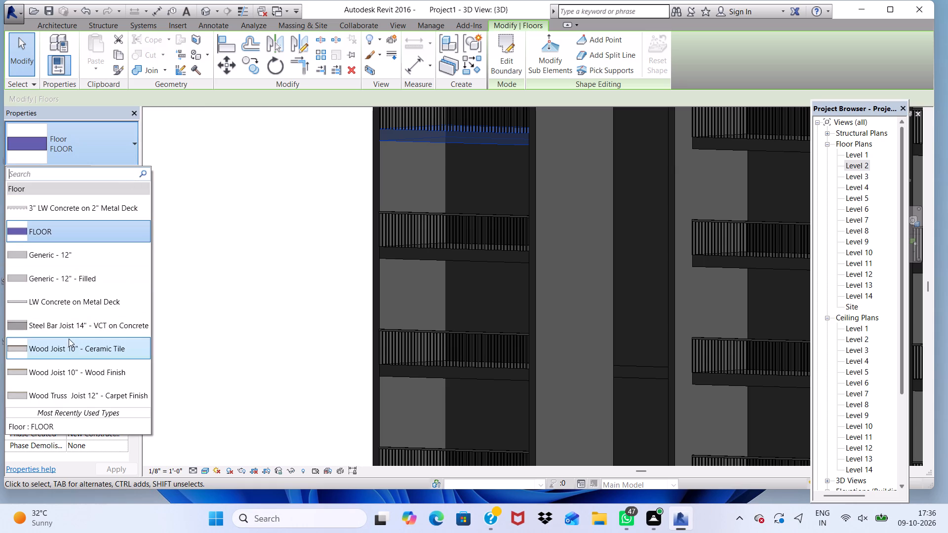
pyautogui.scroll(-5, 69, 339)
pyautogui.scroll(6, 59, 384)
pyautogui.scroll(4, 118, 287)
pyautogui.scroll(-3, 129, 229)
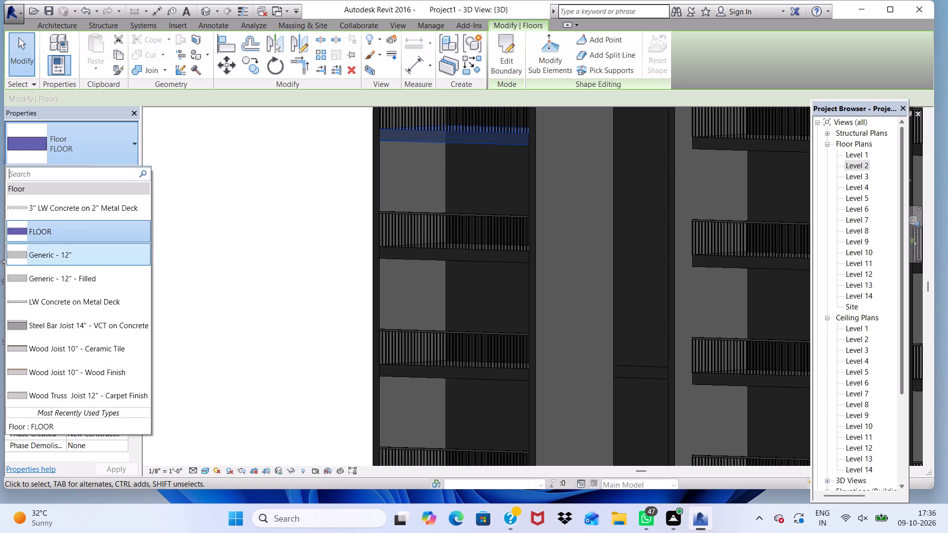
pyautogui.moveTo(63, 232); pyautogui.dragTo(76, 229)
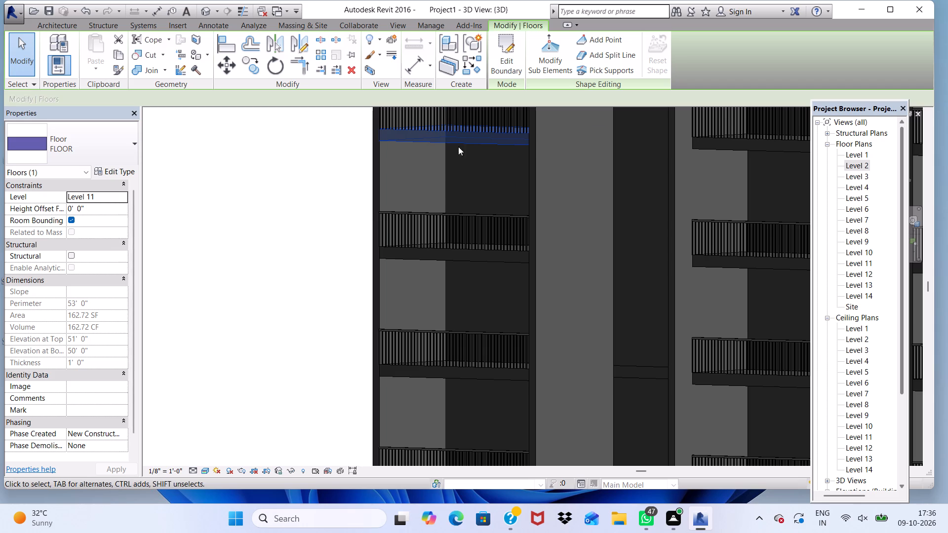
pyautogui.click(457, 140)
pyautogui.click(210, 194)
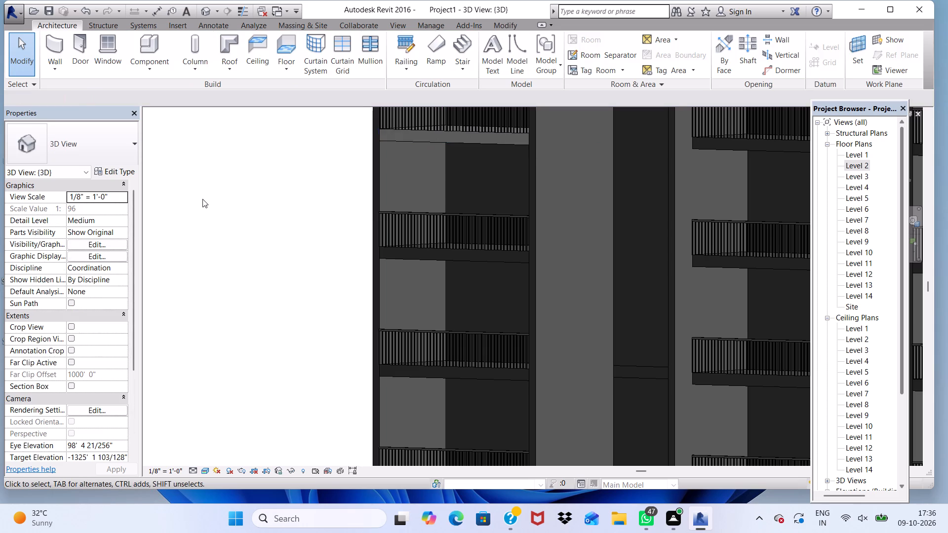
# Examine the tile surface on the Level 11 balcony slab's front edge up close.
pyautogui.scroll(4, 385, 147)
pyautogui.scroll(4, 528, 152)
pyautogui.scroll(-5, 436, 184)
pyautogui.scroll(-5, 375, 199)
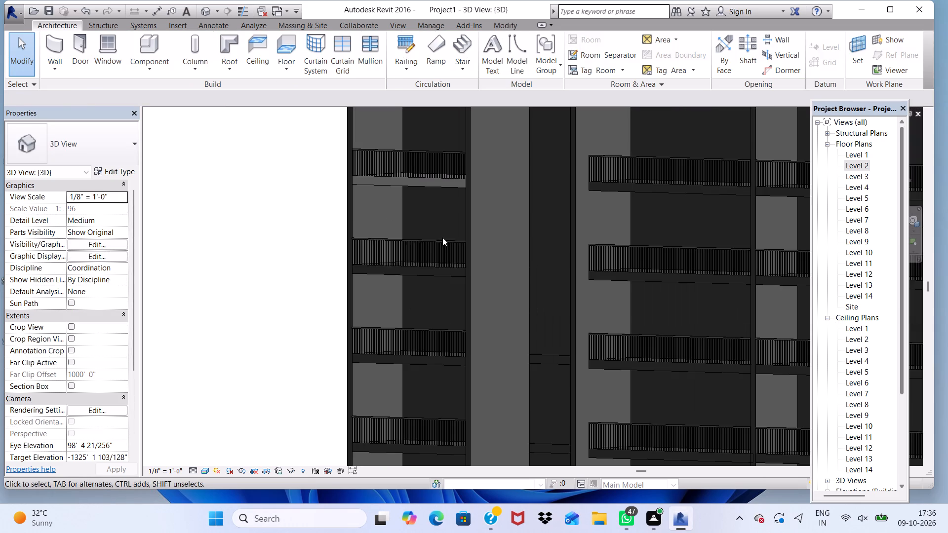
pyautogui.moveTo(444, 238); pyautogui.dragTo(423, 314, button='middle')
pyautogui.scroll(6, 437, 264)
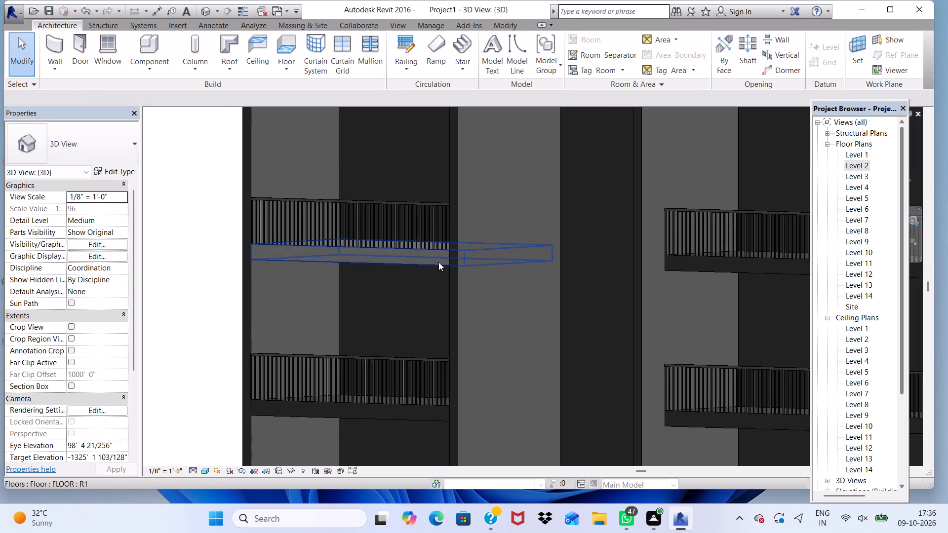
pyautogui.scroll(4, 438, 262)
pyautogui.scroll(13, 227, 270)
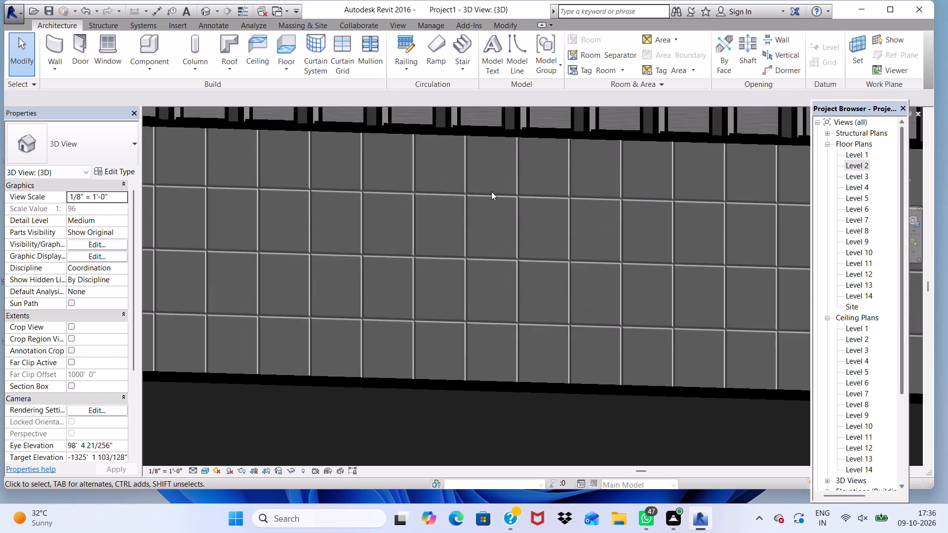
pyautogui.scroll(12, 491, 191)
pyautogui.scroll(-19, 491, 191)
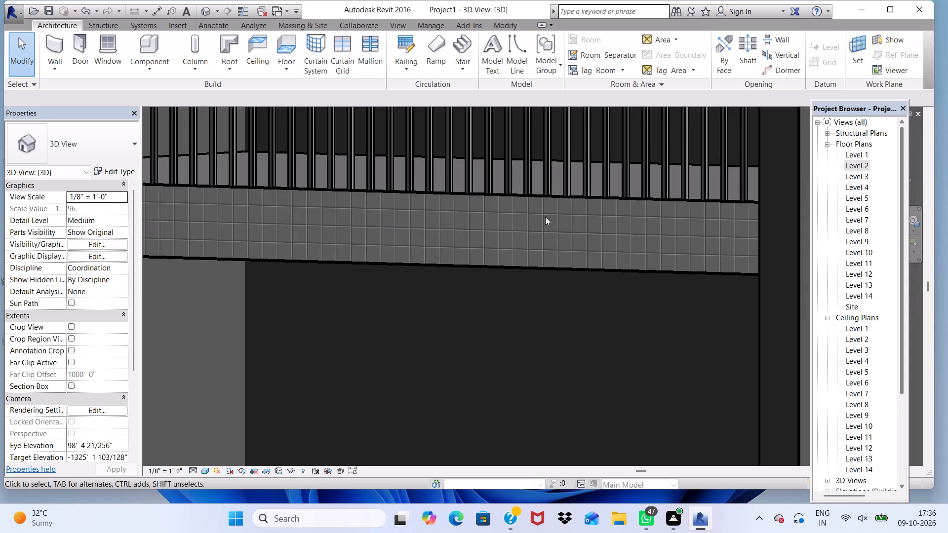
pyautogui.scroll(3, 572, 209)
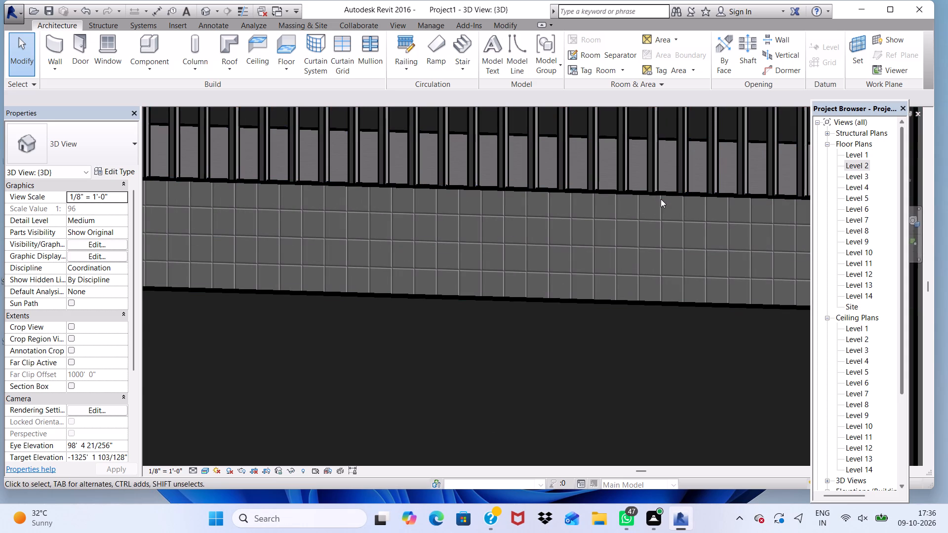
pyautogui.scroll(5, 661, 199)
pyautogui.scroll(-14, 554, 215)
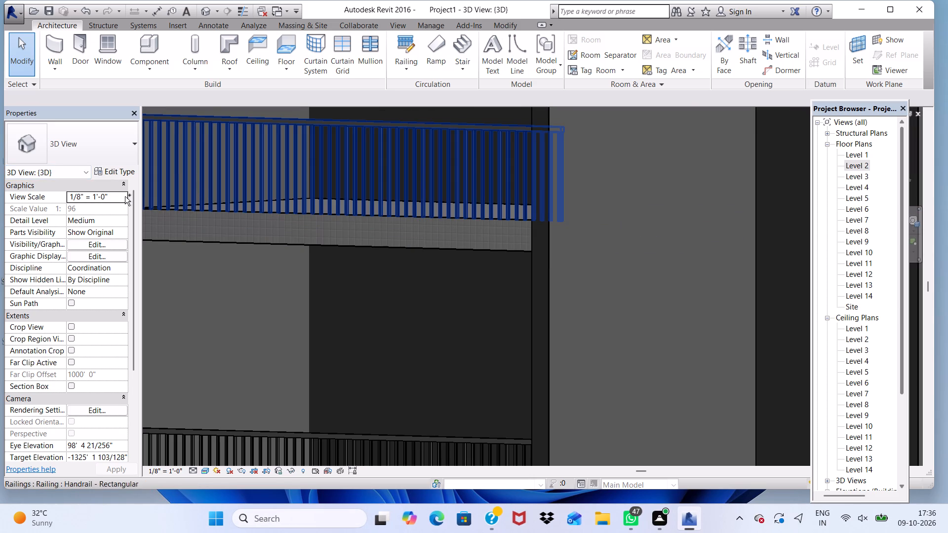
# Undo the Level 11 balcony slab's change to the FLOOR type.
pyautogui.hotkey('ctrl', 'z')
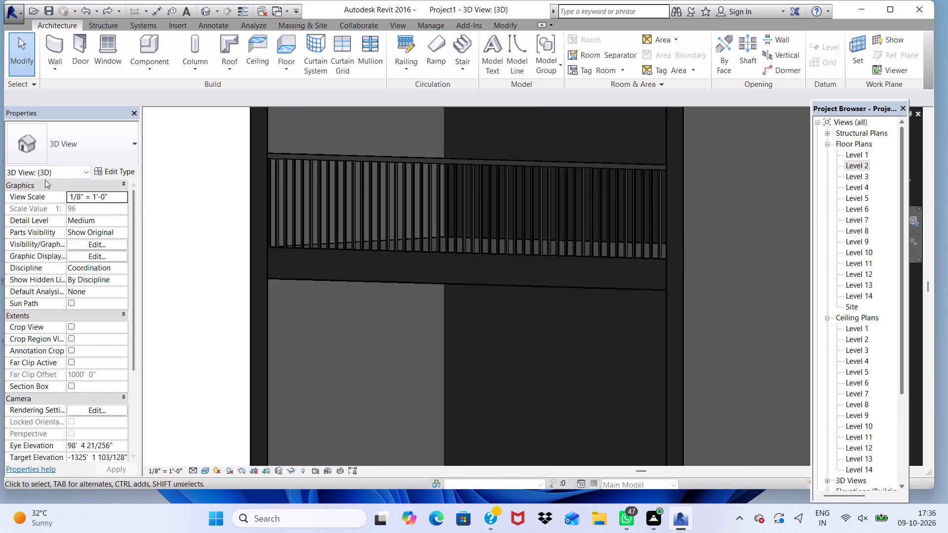
# Review the floor types available for the Level 11 balcony slab.
pyautogui.click(302, 270)
pyautogui.click(298, 264)
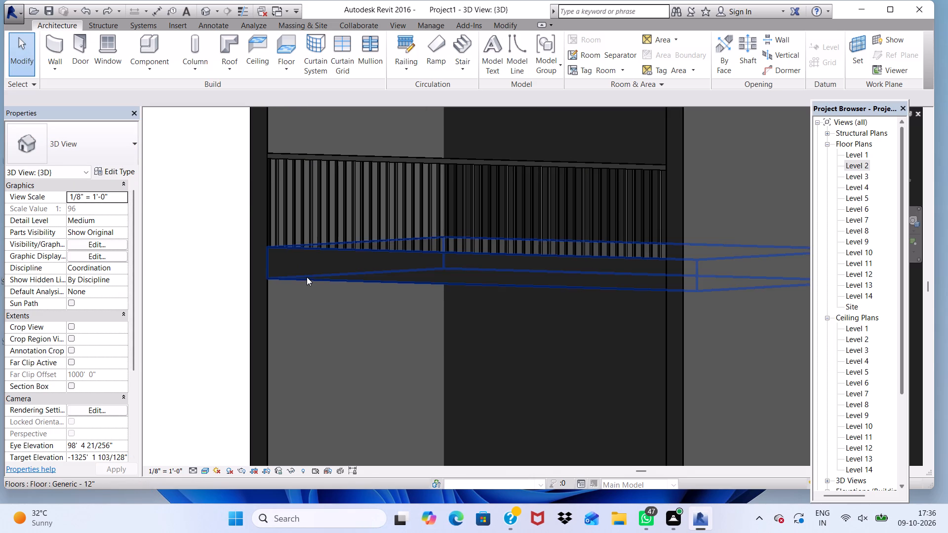
pyautogui.click(307, 277)
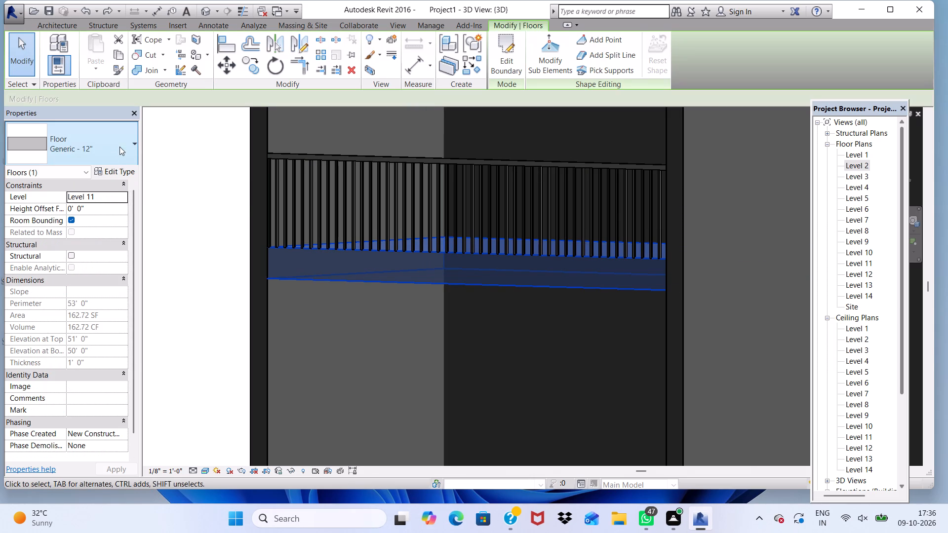
pyautogui.click(133, 142)
pyautogui.scroll(-1, 92, 193)
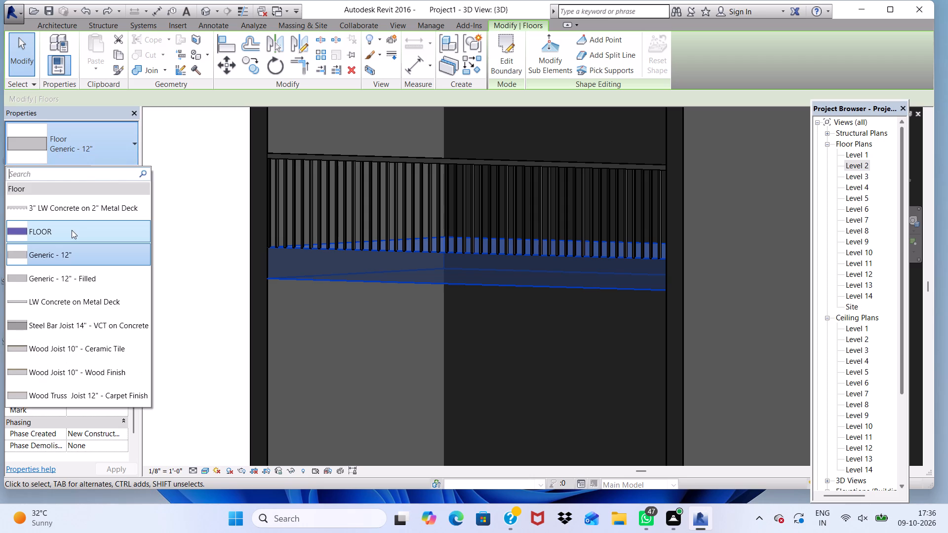
pyautogui.scroll(-4, 88, 206)
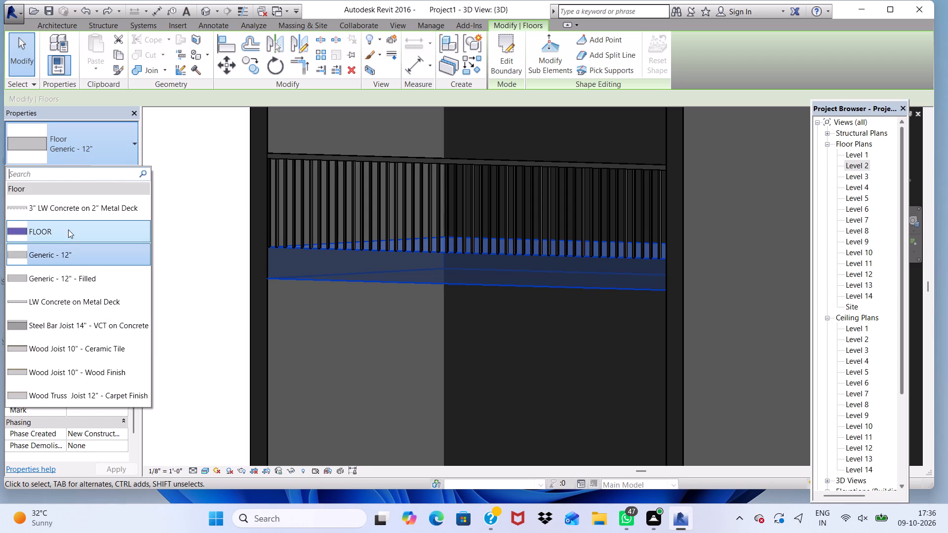
pyautogui.scroll(-4, 68, 229)
pyautogui.scroll(5, 53, 311)
pyautogui.scroll(4, 74, 242)
pyautogui.scroll(-5, 86, 237)
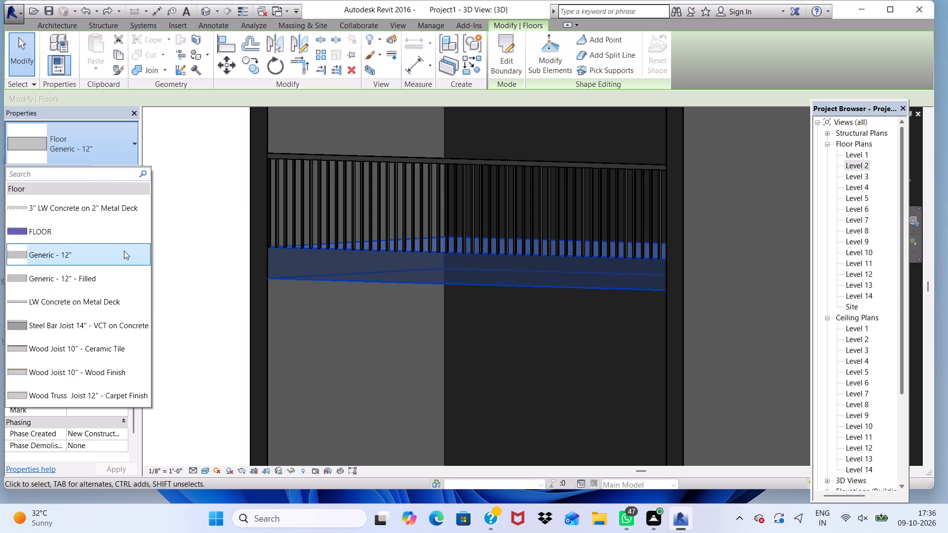
pyautogui.click(188, 175)
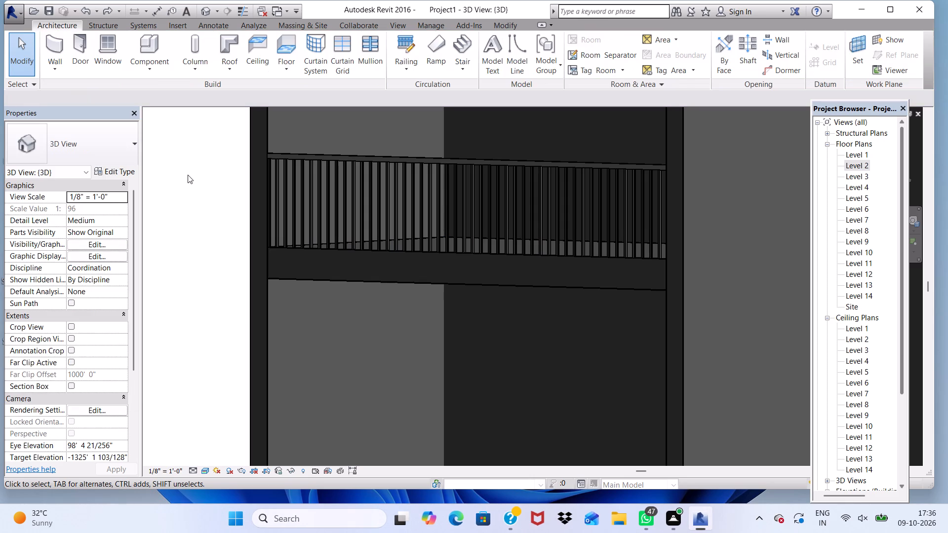
pyautogui.click(309, 275)
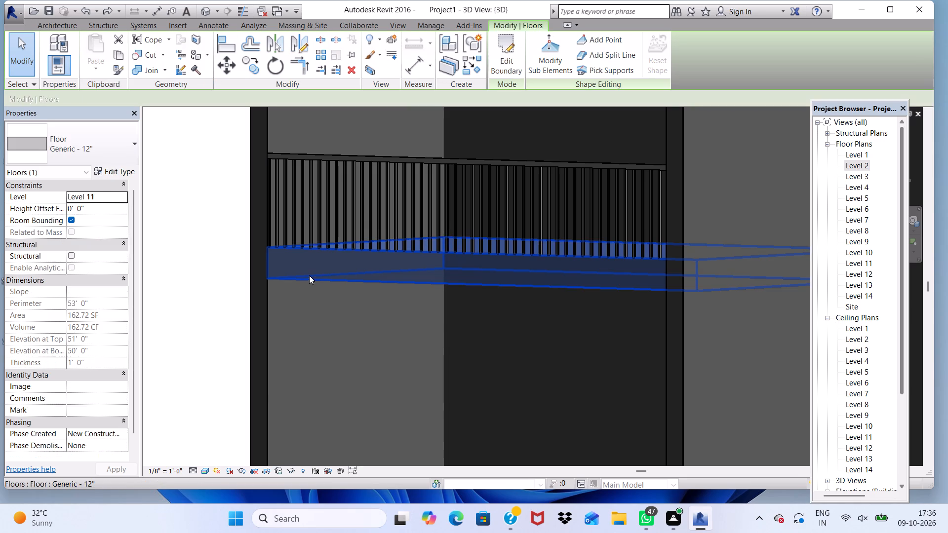
pyautogui.click(132, 143)
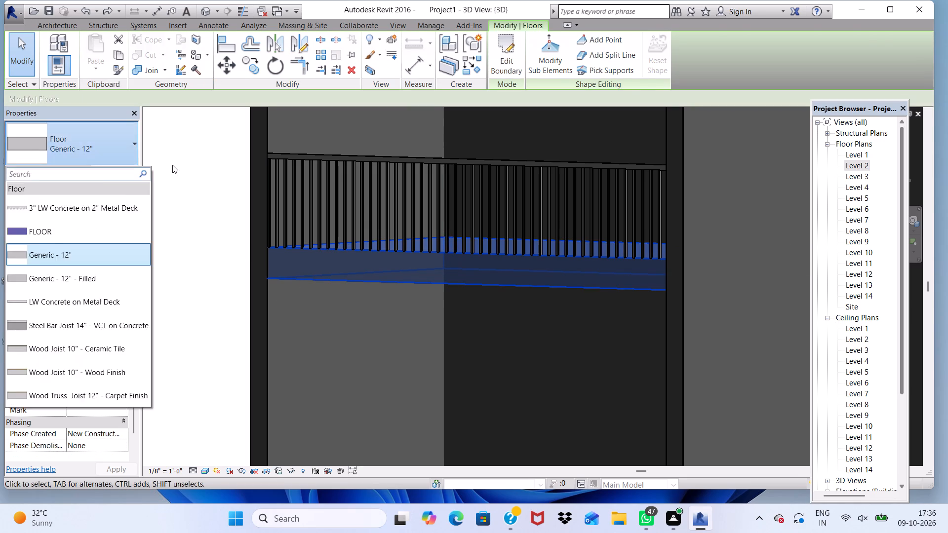
pyautogui.click(172, 165)
# Duplicate the Level 11 balcony slab's Generic - 12" floor type under the name FLOOOR 2.
pyautogui.click(300, 260)
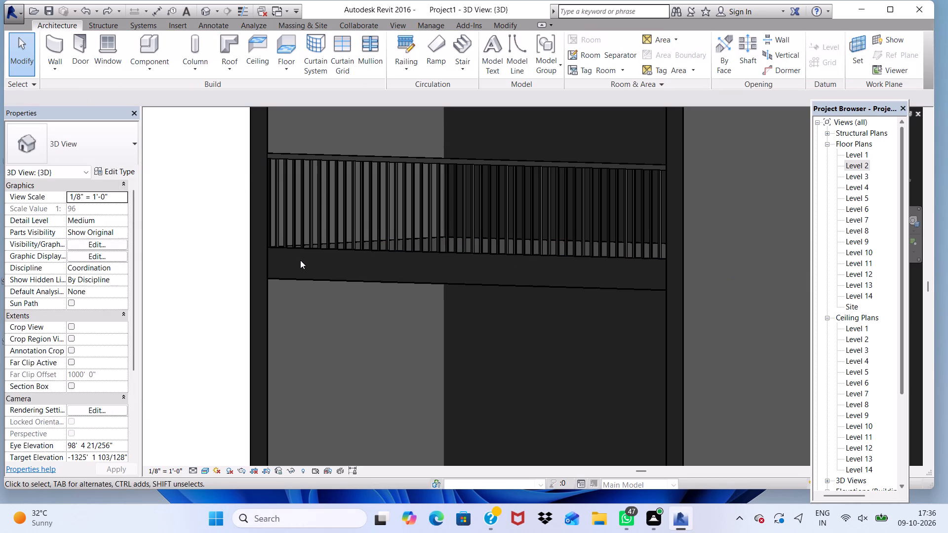
pyautogui.click(299, 250)
pyautogui.click(122, 168)
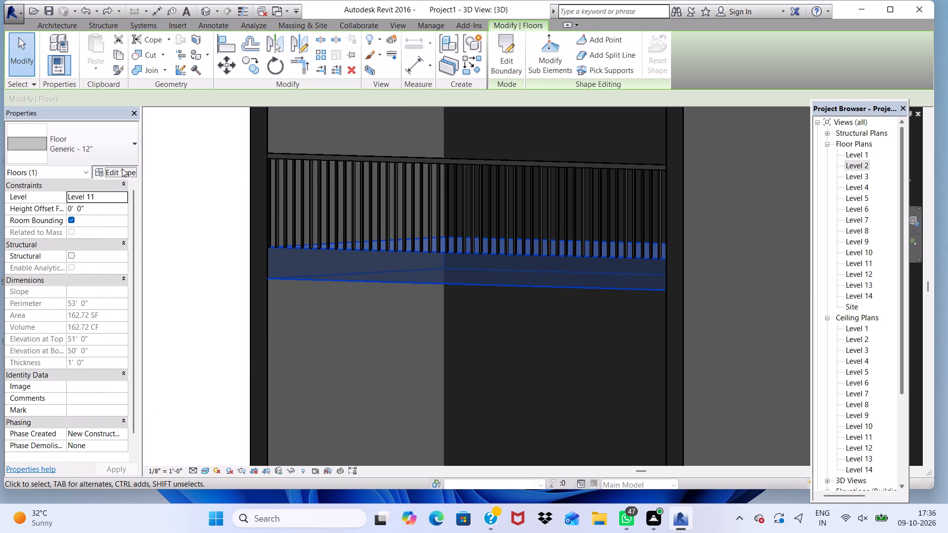
pyautogui.scroll(-3, 476, 212)
pyautogui.scroll(4, 478, 234)
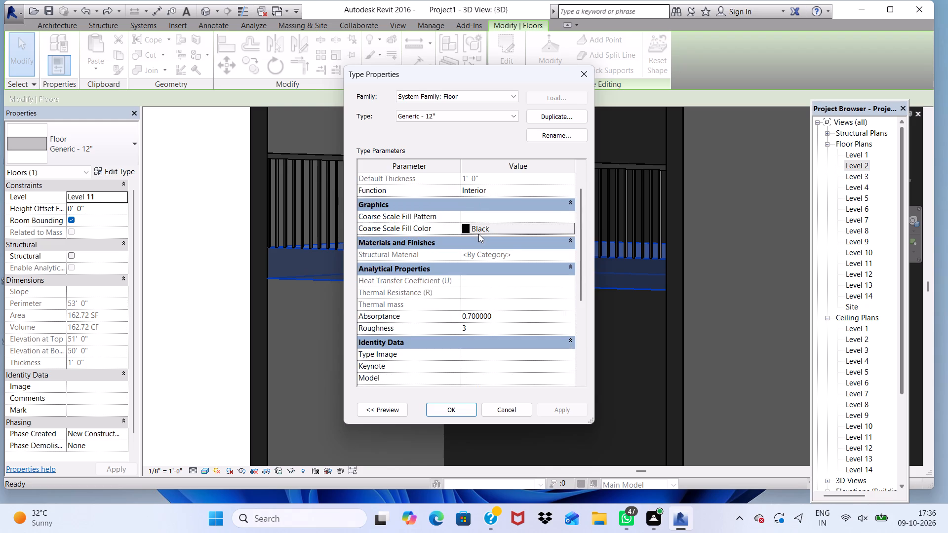
pyautogui.scroll(-3, 481, 241)
pyautogui.scroll(4, 513, 277)
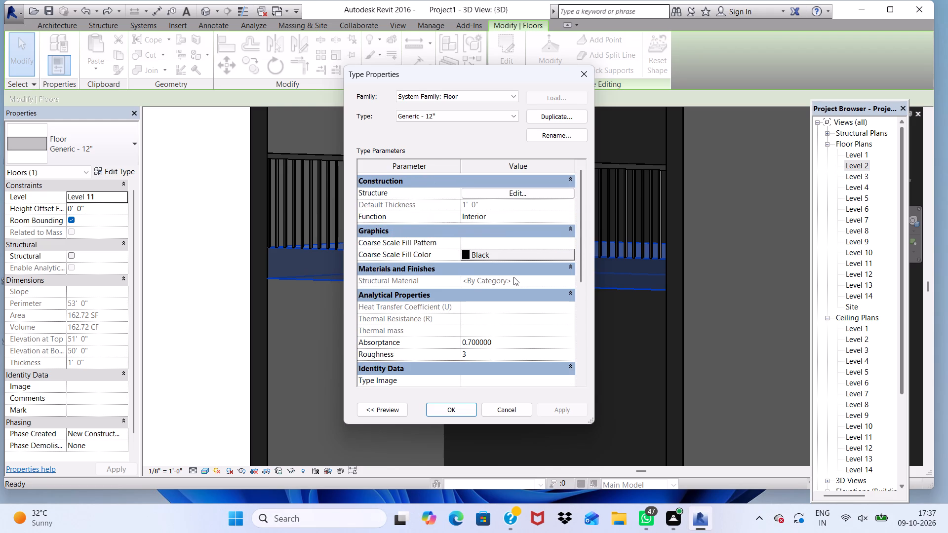
pyautogui.scroll(1, 513, 277)
pyautogui.click(563, 120)
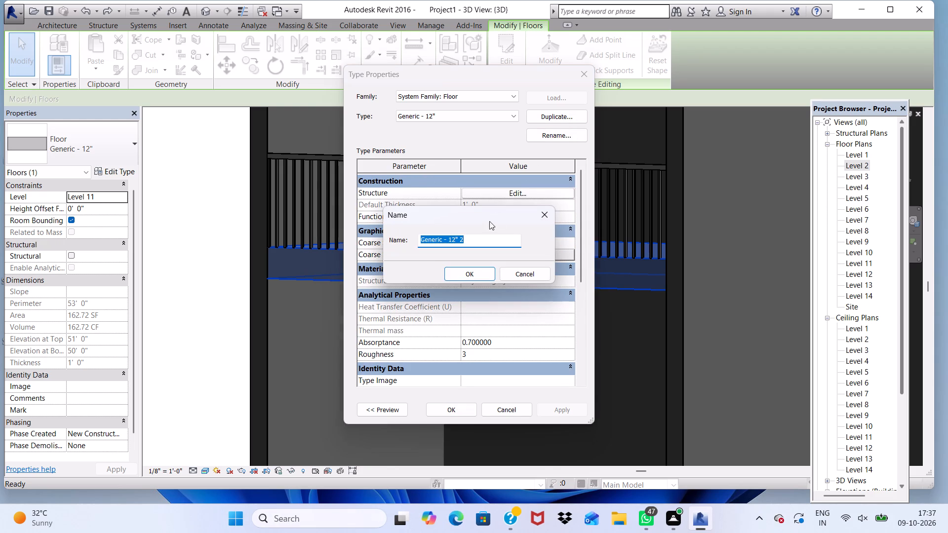
pyautogui.click(478, 242)
pyautogui.press('BackSpace')
pyautogui.press('BackSpace')
pyautogui.press('BackSpace')
pyautogui.press('BackSpace')
pyautogui.press('BackSpace')
pyautogui.press('BackSpace')
pyautogui.press('BackSpace')
pyautogui.press('BackSpace')
pyautogui.press('BackSpace')
pyautogui.press('BackSpace')
pyautogui.press('BackSpace')
pyautogui.press('BackSpace')
pyautogui.press('BackSpace')
pyautogui.press('BackSpace')
pyautogui.press('BackSpace')
pyautogui.press('BackSpace')
pyautogui.press('BackSpace')
pyautogui.press('BackSpace')
pyautogui.press('BackSpace')
pyautogui.press('BackSpace')
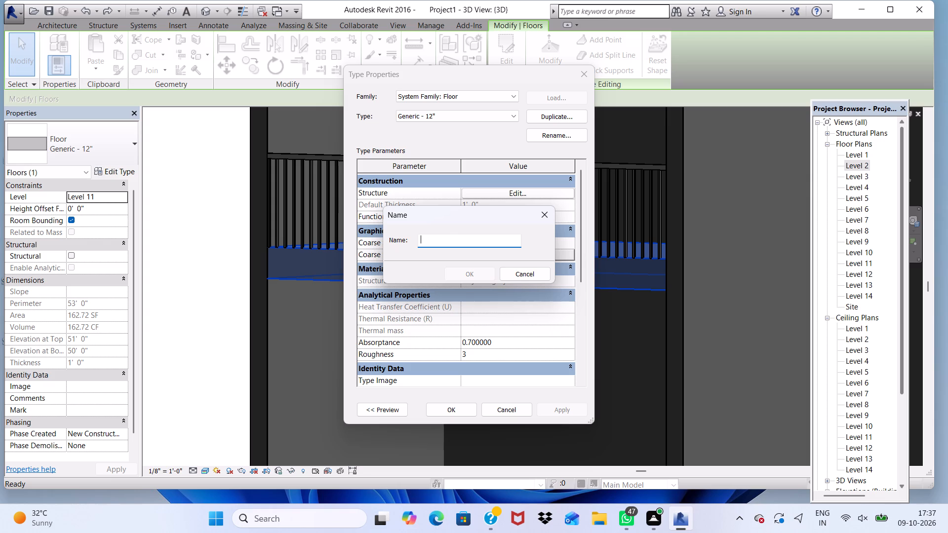
pyautogui.press('f')
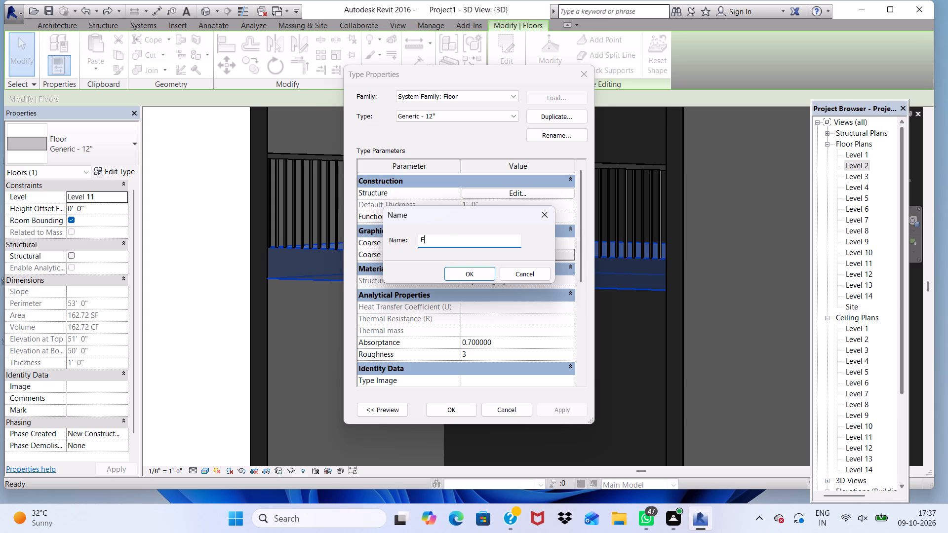
pyautogui.write('LOOO')
pyautogui.write('R 2')
pyautogui.click(473, 271)
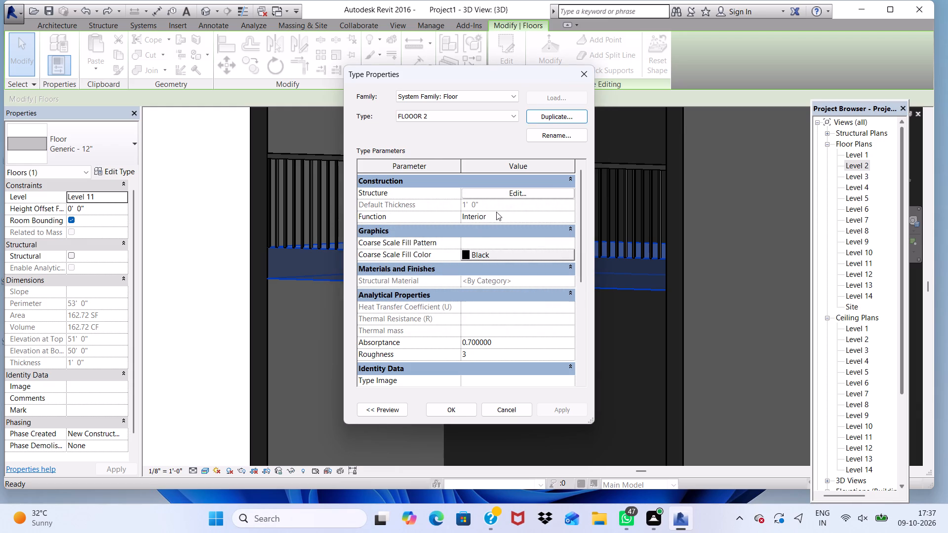
# Choose Tile, Porcelain, 4in as the material for the structure layer of the FLOOOR 2 type.
pyautogui.click(508, 190)
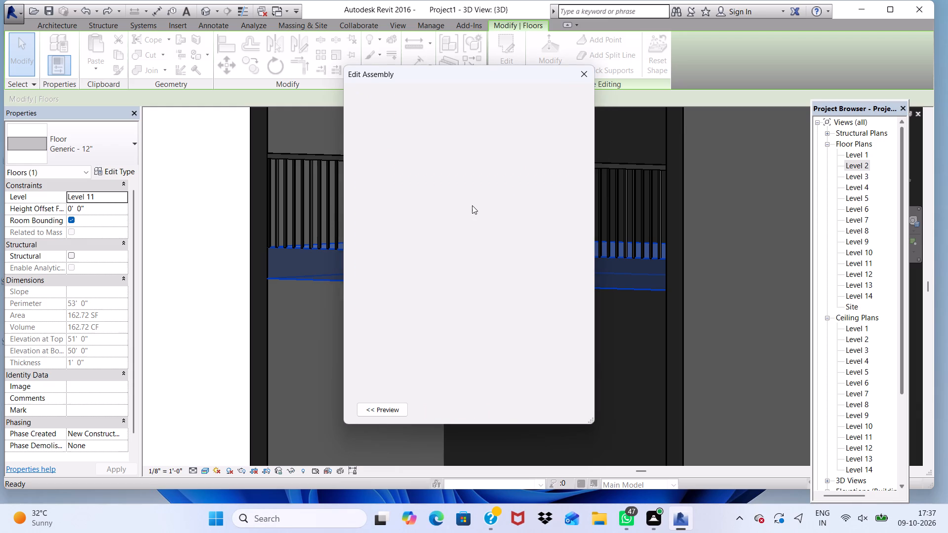
pyautogui.click(444, 203)
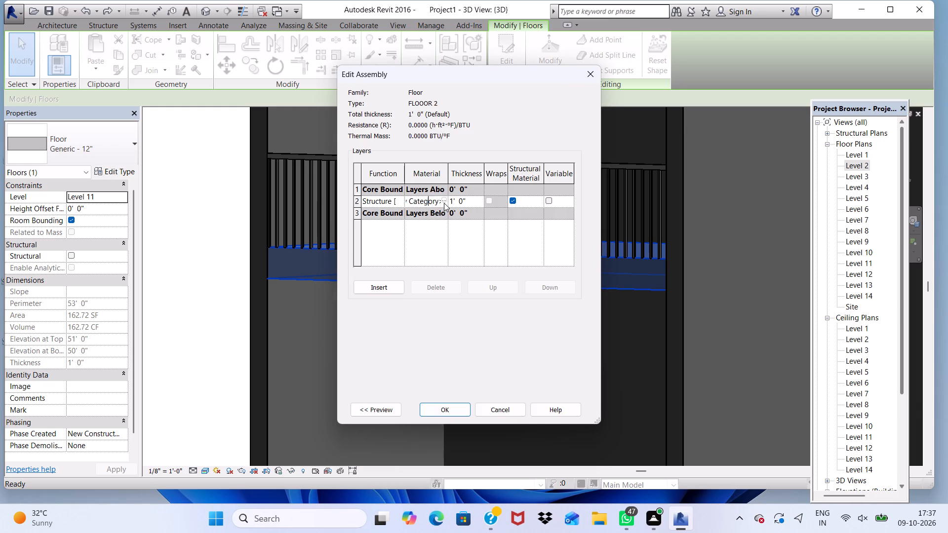
pyautogui.click(444, 203)
pyautogui.click(444, 203)
pyautogui.tripleClick(444, 203)
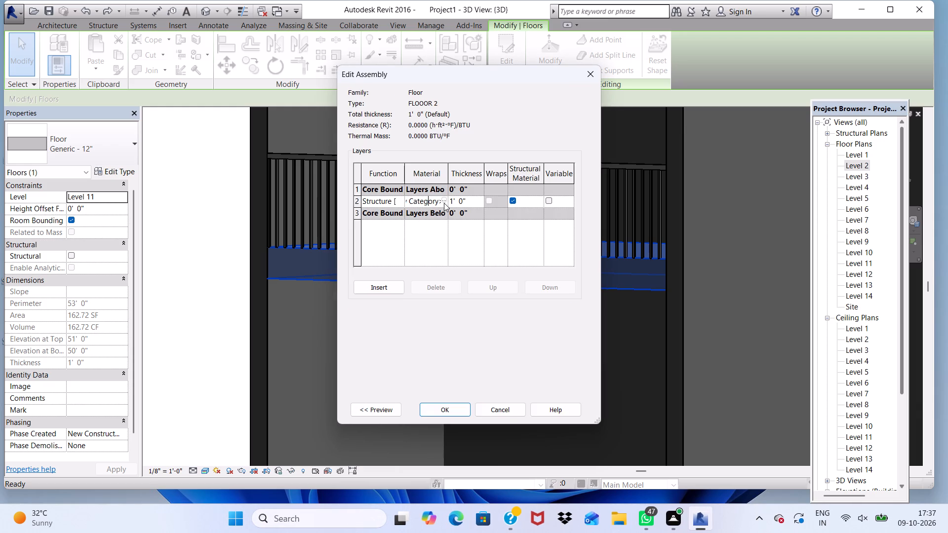
pyautogui.click(442, 201)
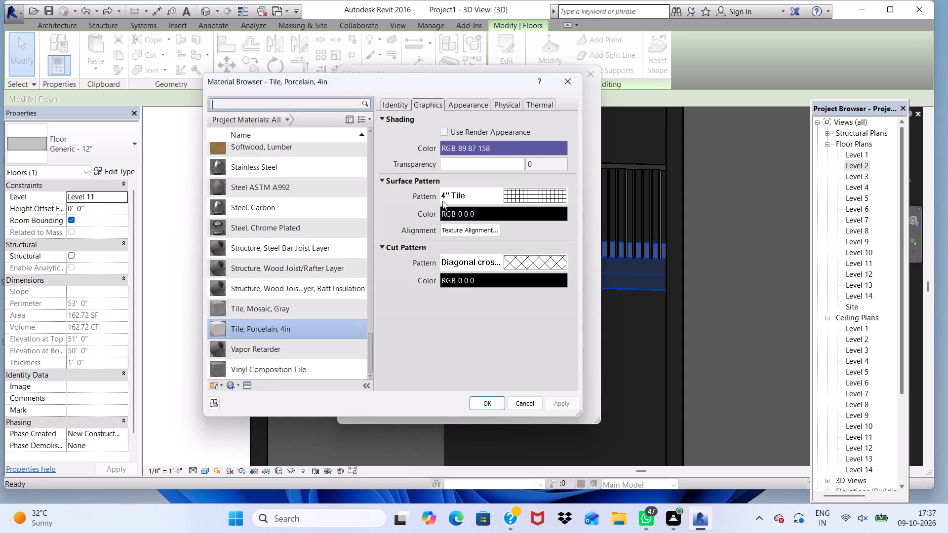
pyautogui.scroll(-5, 316, 270)
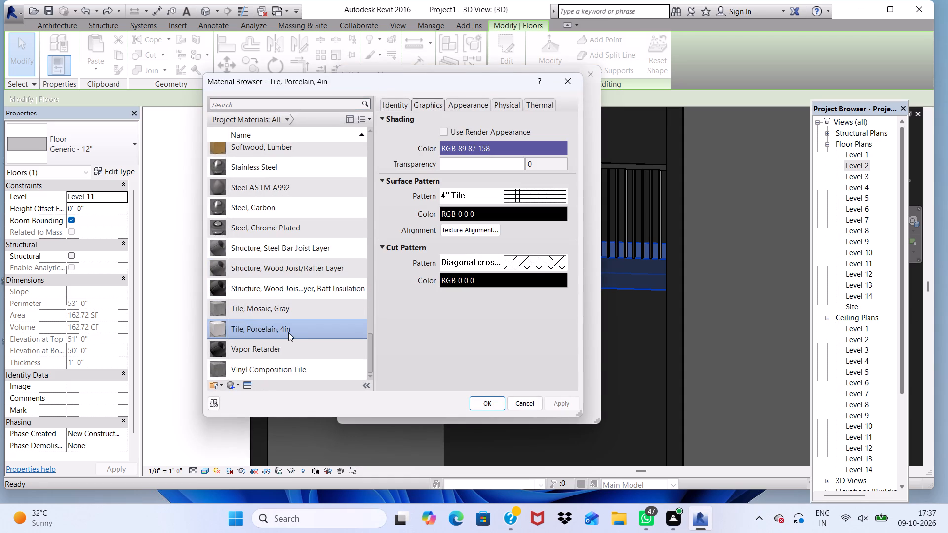
pyautogui.click(270, 335)
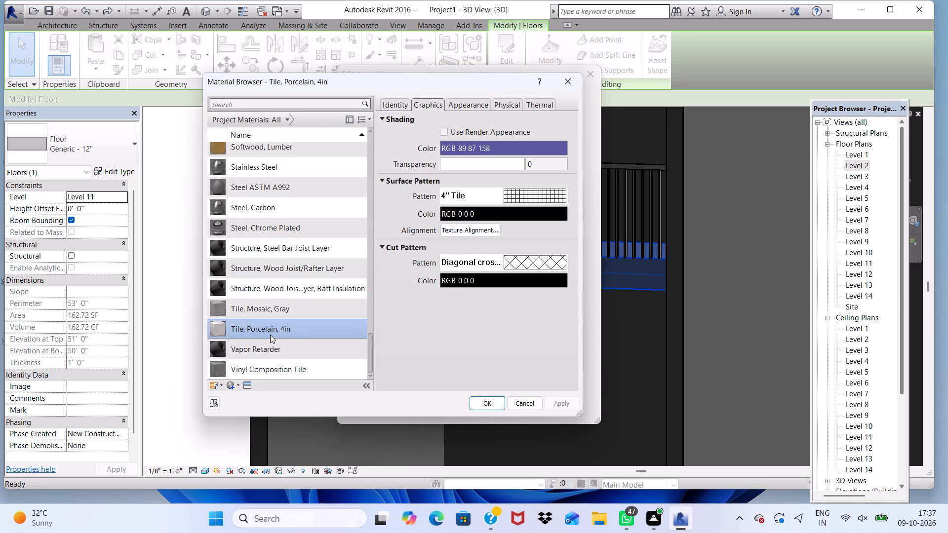
# Set the porcelain tile's ceramic appearance color to white, RGB 255 255 255, and accept the FLOOOR 2 type for the Level 11 balcony slab.
pyautogui.click(468, 98)
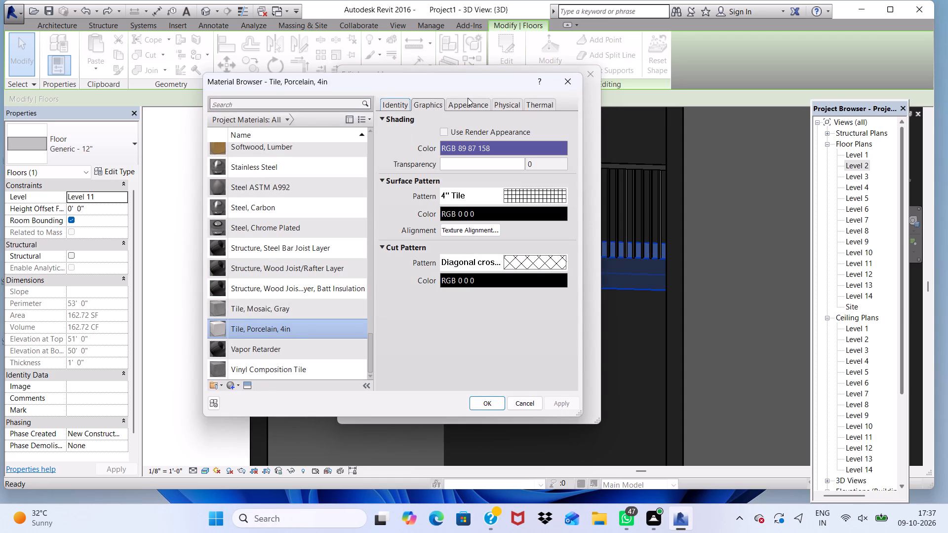
pyautogui.moveTo(468, 98); pyautogui.dragTo(465, 104)
pyautogui.click(465, 104)
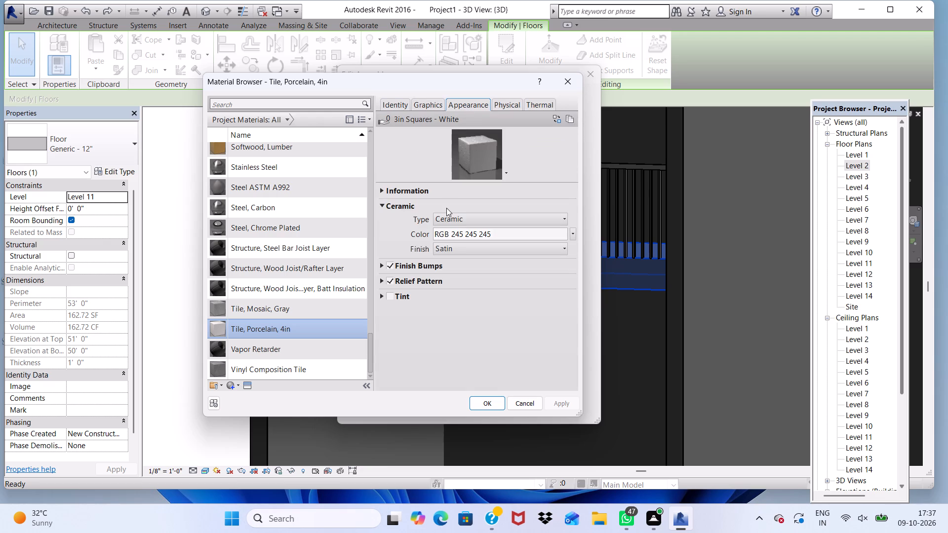
pyautogui.scroll(-3, 446, 208)
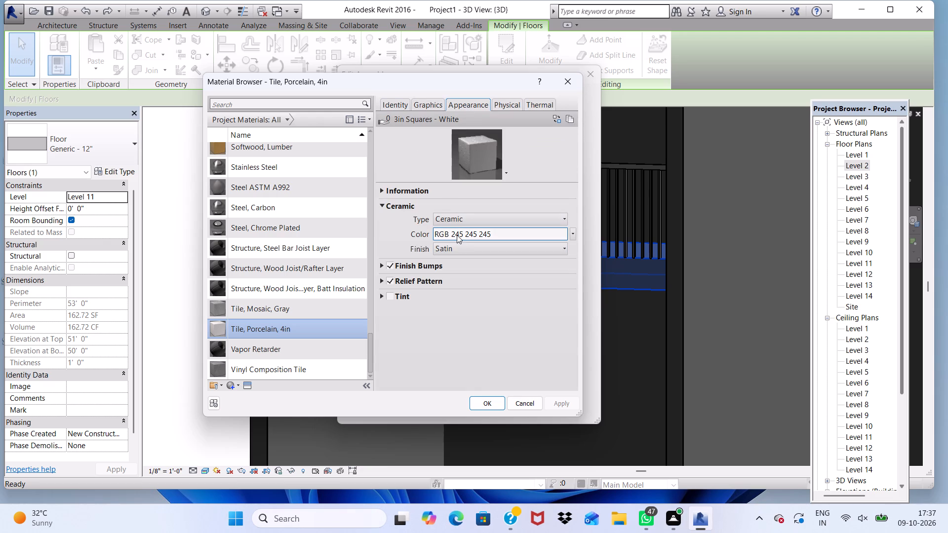
pyautogui.click(457, 235)
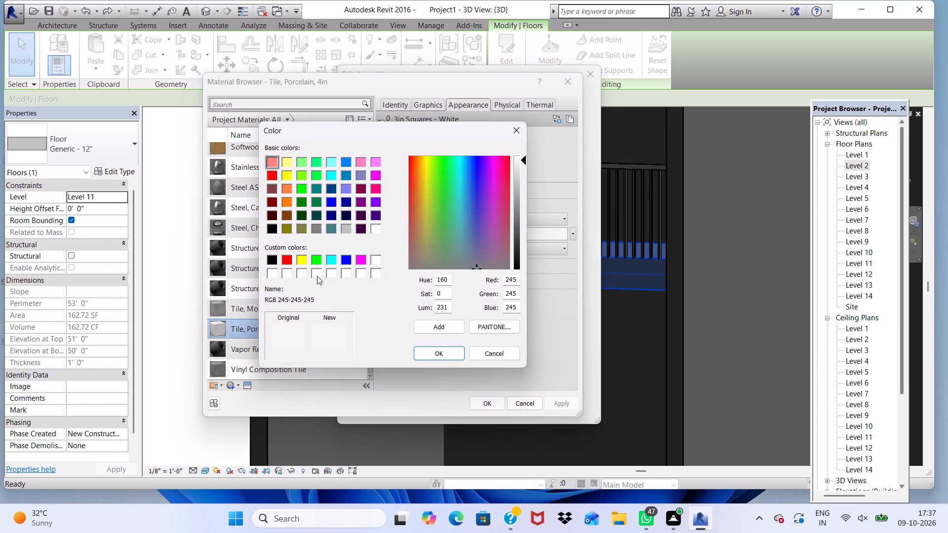
pyautogui.click(318, 271)
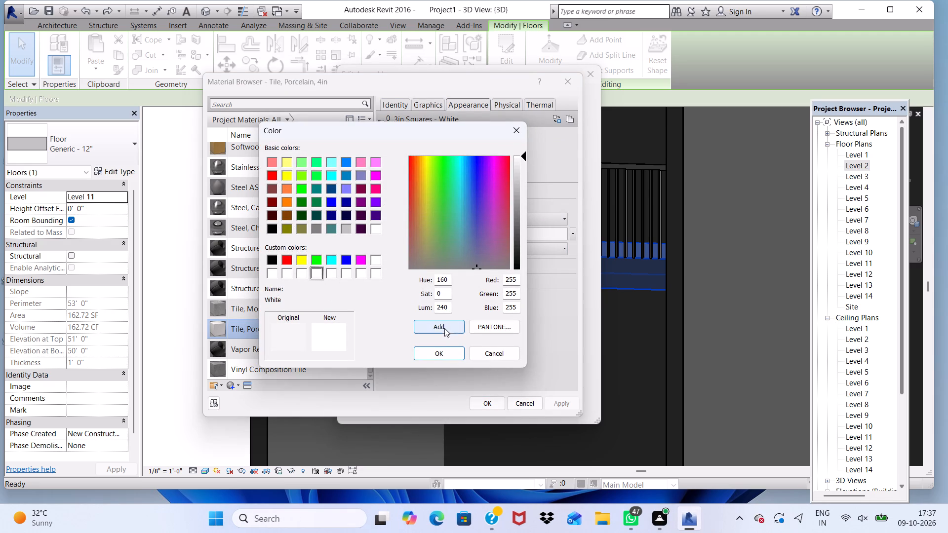
pyautogui.click(438, 351)
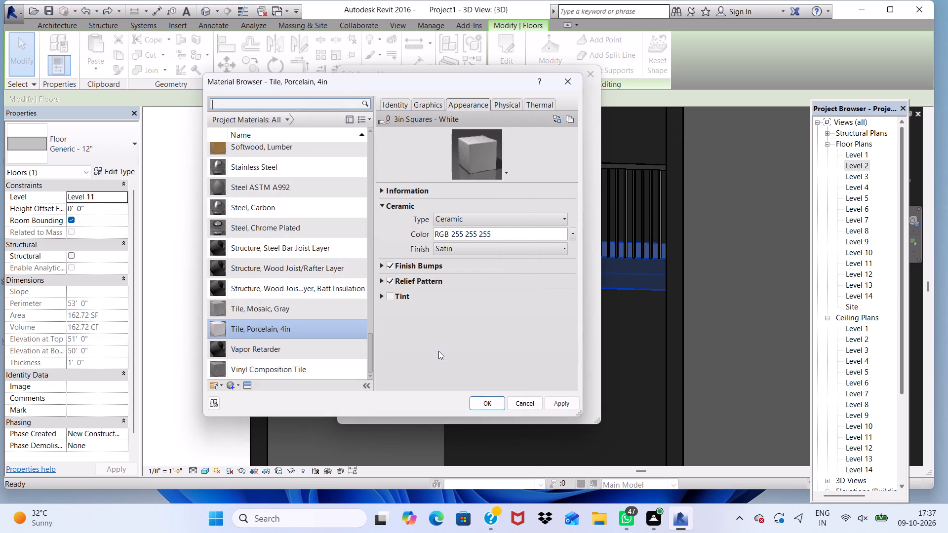
pyautogui.click(491, 400)
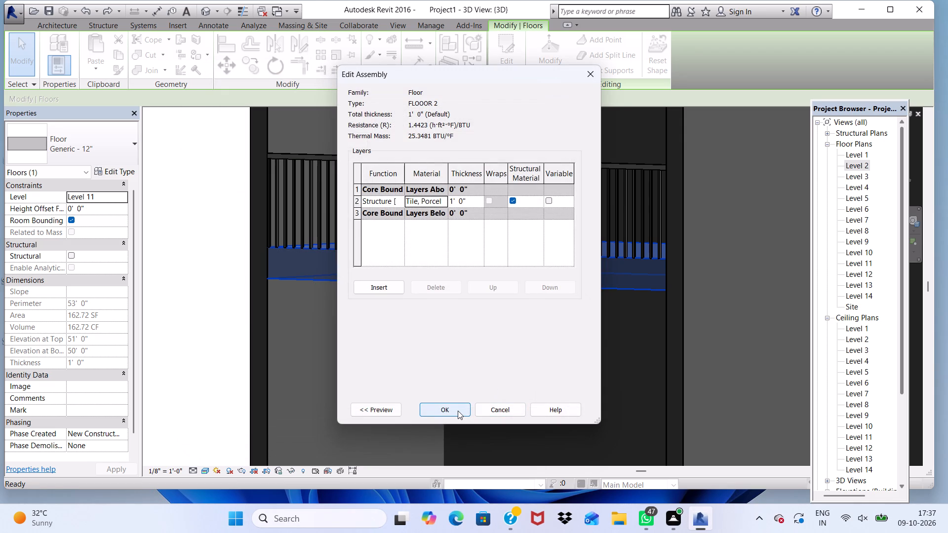
pyautogui.click(458, 411)
pyautogui.click(458, 409)
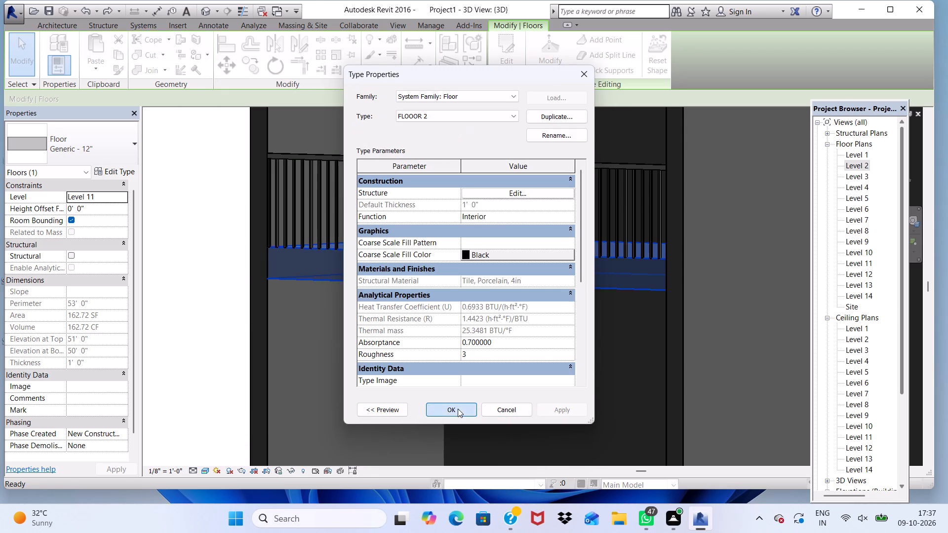
pyautogui.click(464, 269)
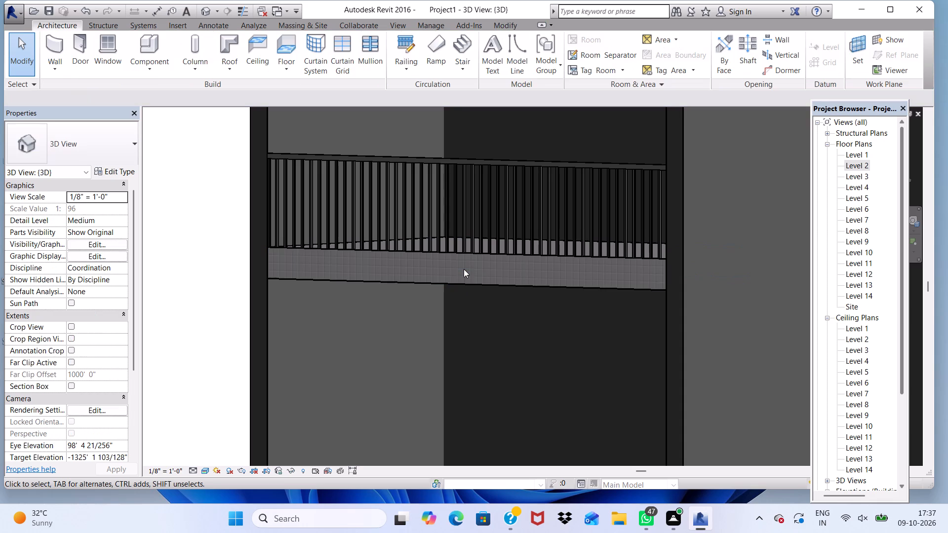
# Examine the Level 11 balcony slab's tile surface against the neighbouring balconies in the 3D view.
pyautogui.scroll(4, 464, 269)
pyautogui.scroll(-5, 565, 348)
pyautogui.scroll(-9, 494, 231)
pyautogui.scroll(6, 515, 340)
pyautogui.click(443, 205)
pyautogui.scroll(3, 662, 233)
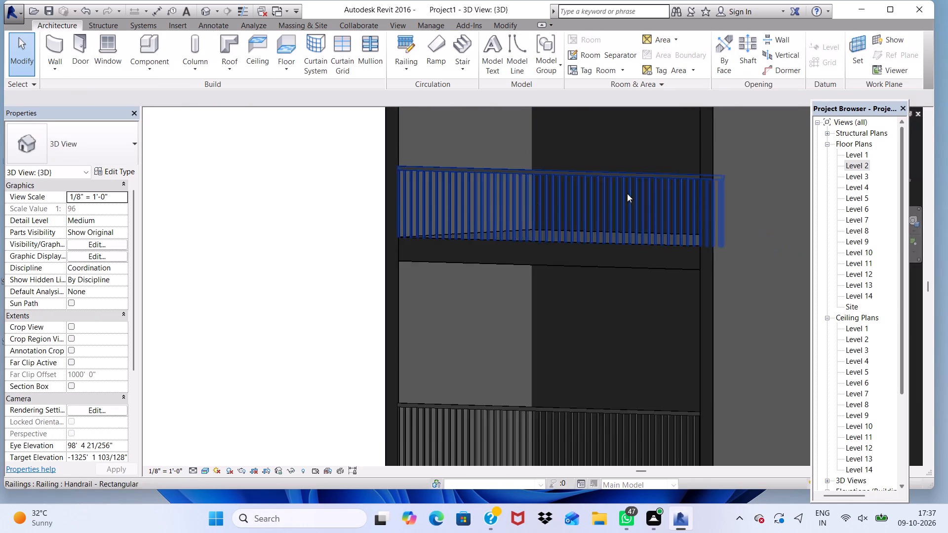
pyautogui.scroll(-8, 567, 198)
pyautogui.scroll(14, 531, 114)
pyautogui.scroll(-8, 519, 149)
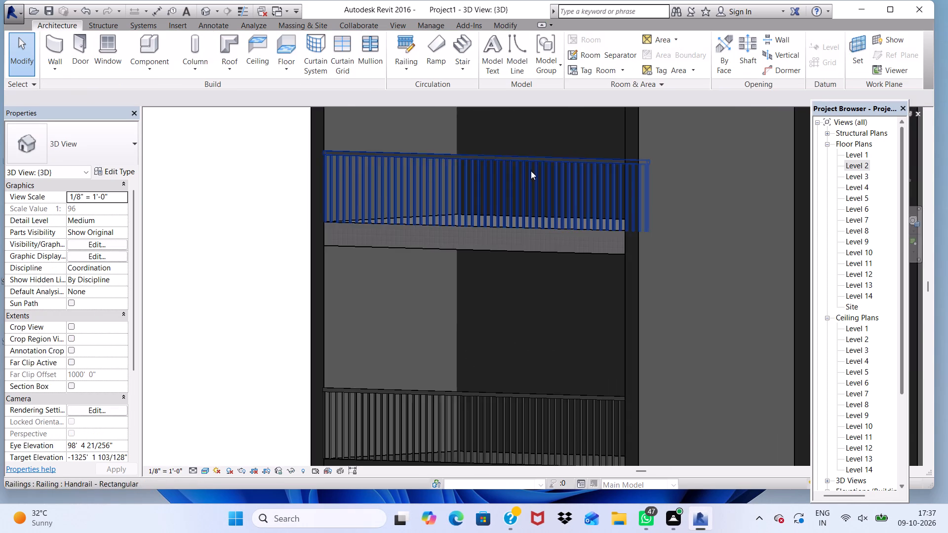
# Examine the tile pattern on the Level 11 corner balcony slab up close and against the balcony below.
pyautogui.scroll(-8, 531, 171)
pyautogui.scroll(6, 566, 211)
pyautogui.scroll(6, 553, 165)
pyautogui.scroll(6, 540, 231)
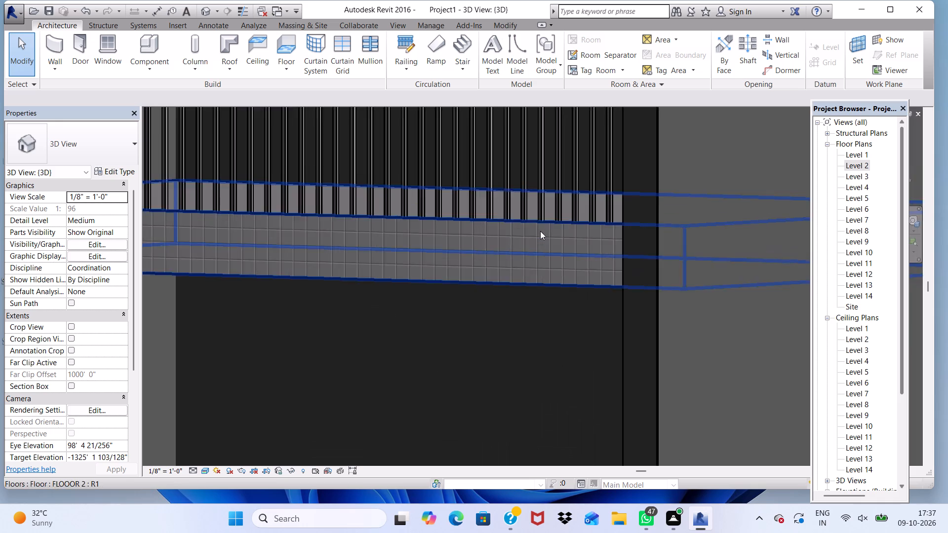
pyautogui.scroll(5, 540, 231)
pyautogui.scroll(-4, 616, 159)
pyautogui.scroll(5, 548, 204)
pyautogui.scroll(-11, 582, 177)
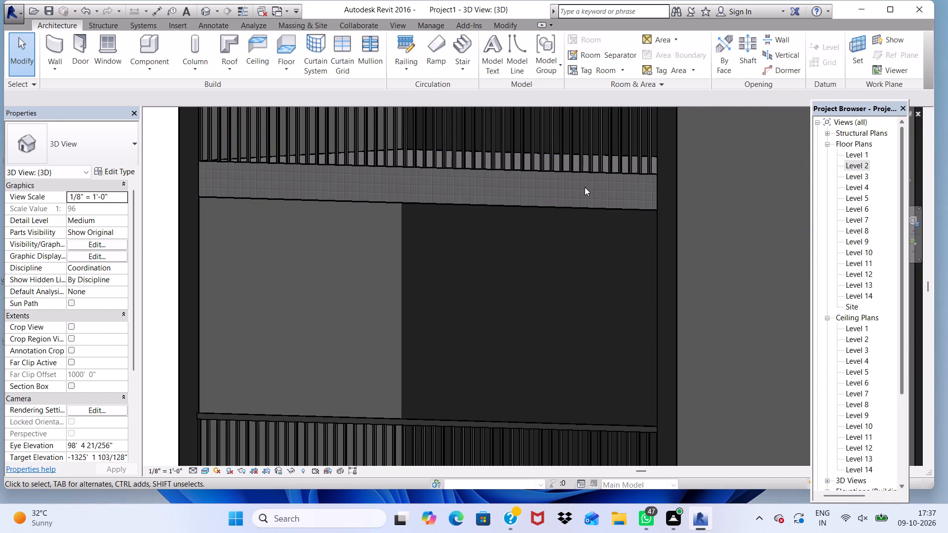
pyautogui.scroll(-10, 590, 166)
pyautogui.scroll(6, 543, 163)
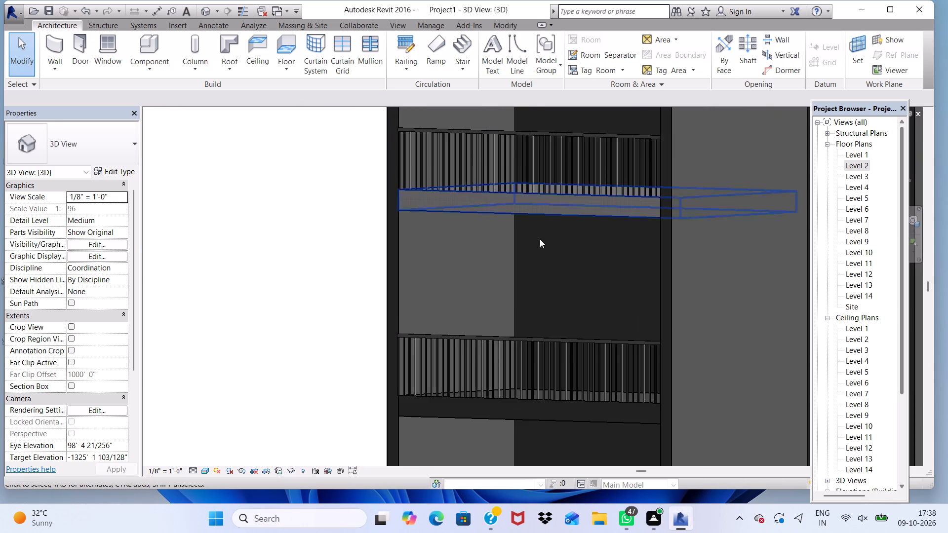
pyautogui.scroll(-3, 553, 304)
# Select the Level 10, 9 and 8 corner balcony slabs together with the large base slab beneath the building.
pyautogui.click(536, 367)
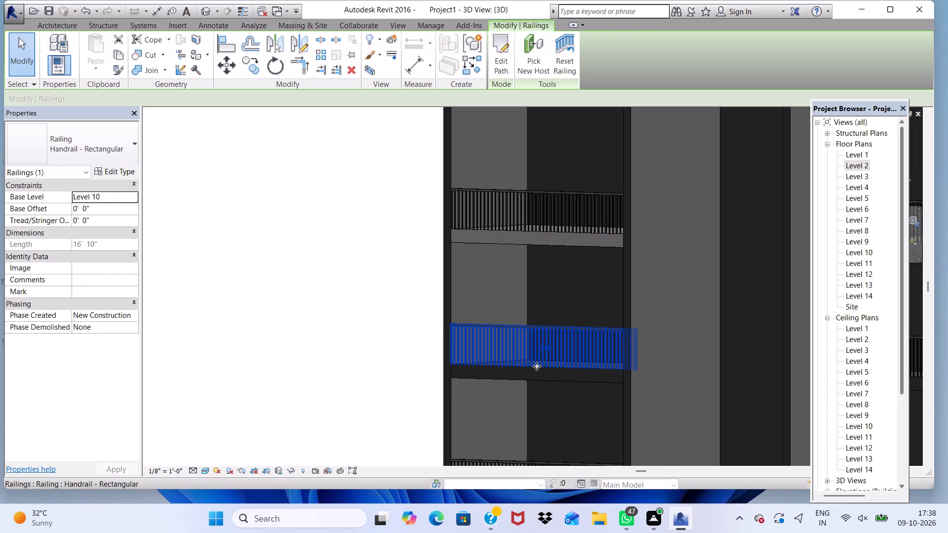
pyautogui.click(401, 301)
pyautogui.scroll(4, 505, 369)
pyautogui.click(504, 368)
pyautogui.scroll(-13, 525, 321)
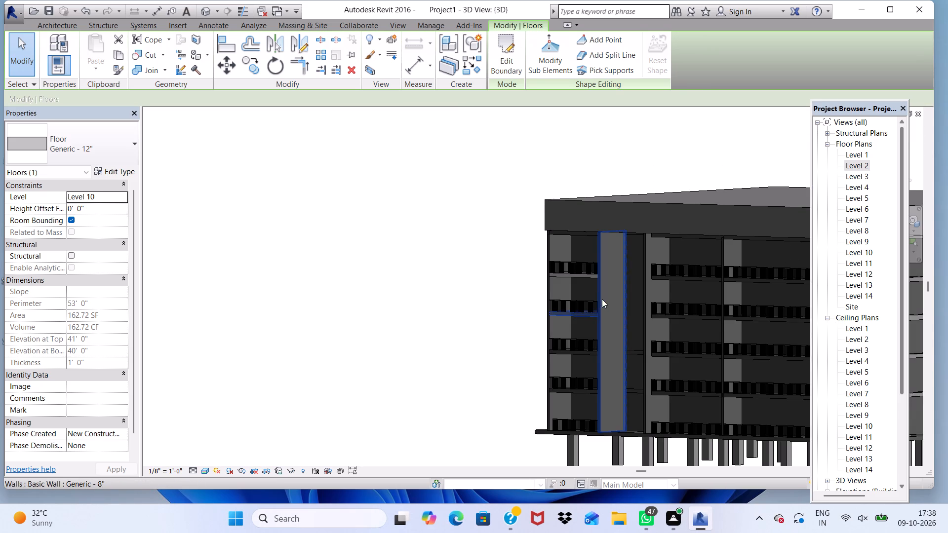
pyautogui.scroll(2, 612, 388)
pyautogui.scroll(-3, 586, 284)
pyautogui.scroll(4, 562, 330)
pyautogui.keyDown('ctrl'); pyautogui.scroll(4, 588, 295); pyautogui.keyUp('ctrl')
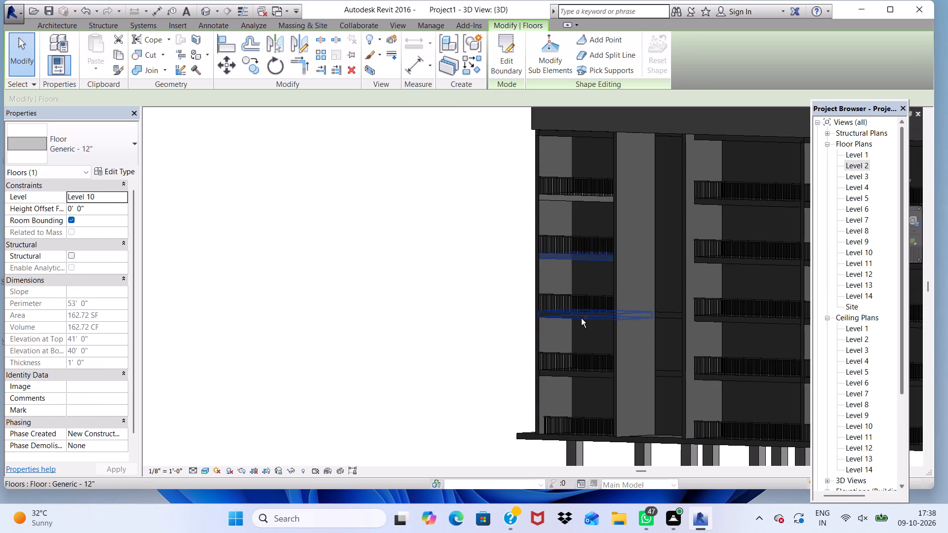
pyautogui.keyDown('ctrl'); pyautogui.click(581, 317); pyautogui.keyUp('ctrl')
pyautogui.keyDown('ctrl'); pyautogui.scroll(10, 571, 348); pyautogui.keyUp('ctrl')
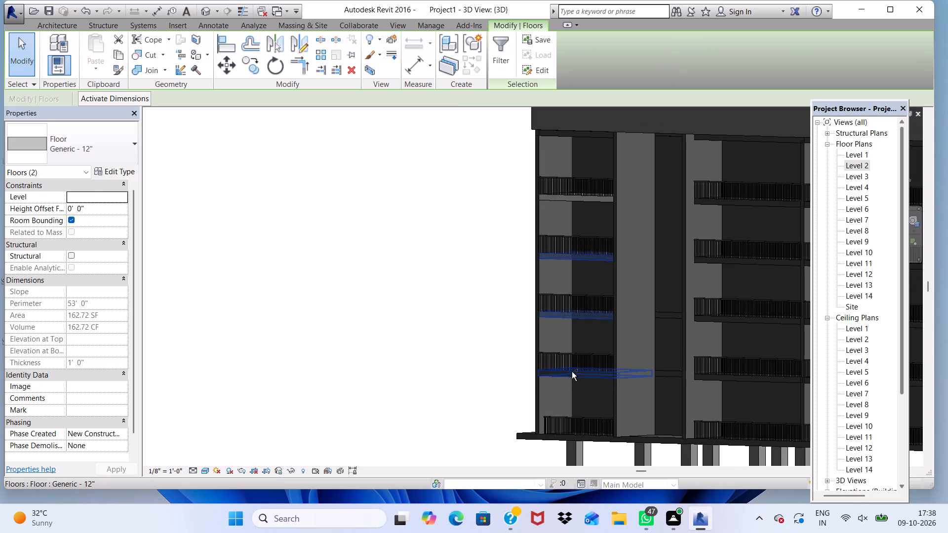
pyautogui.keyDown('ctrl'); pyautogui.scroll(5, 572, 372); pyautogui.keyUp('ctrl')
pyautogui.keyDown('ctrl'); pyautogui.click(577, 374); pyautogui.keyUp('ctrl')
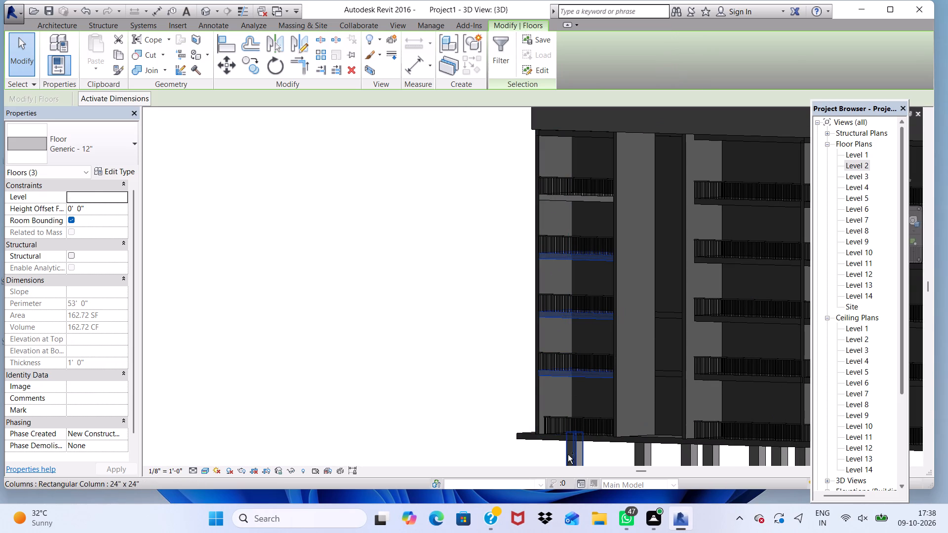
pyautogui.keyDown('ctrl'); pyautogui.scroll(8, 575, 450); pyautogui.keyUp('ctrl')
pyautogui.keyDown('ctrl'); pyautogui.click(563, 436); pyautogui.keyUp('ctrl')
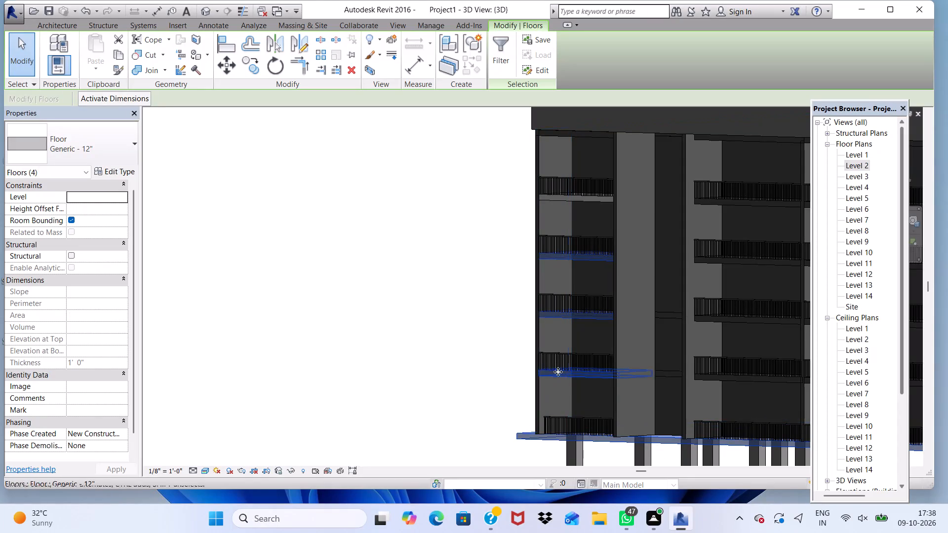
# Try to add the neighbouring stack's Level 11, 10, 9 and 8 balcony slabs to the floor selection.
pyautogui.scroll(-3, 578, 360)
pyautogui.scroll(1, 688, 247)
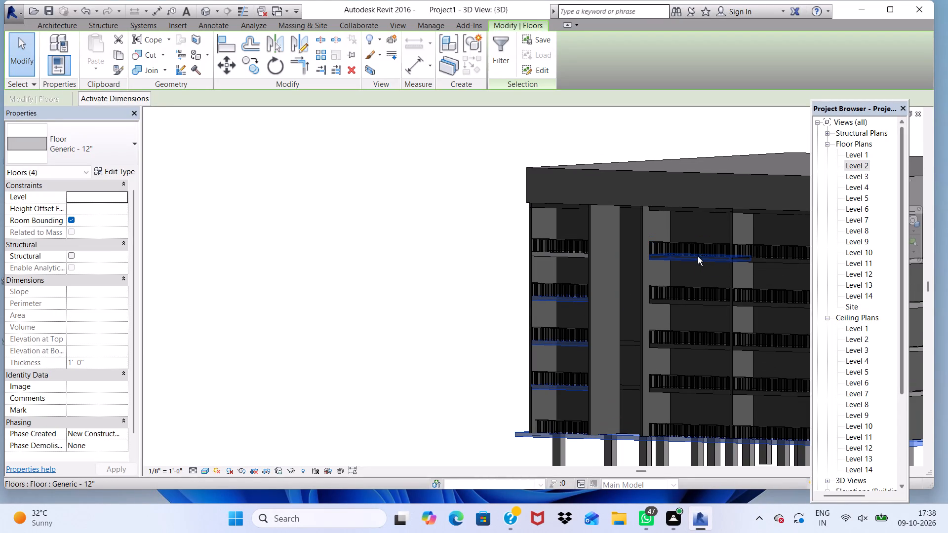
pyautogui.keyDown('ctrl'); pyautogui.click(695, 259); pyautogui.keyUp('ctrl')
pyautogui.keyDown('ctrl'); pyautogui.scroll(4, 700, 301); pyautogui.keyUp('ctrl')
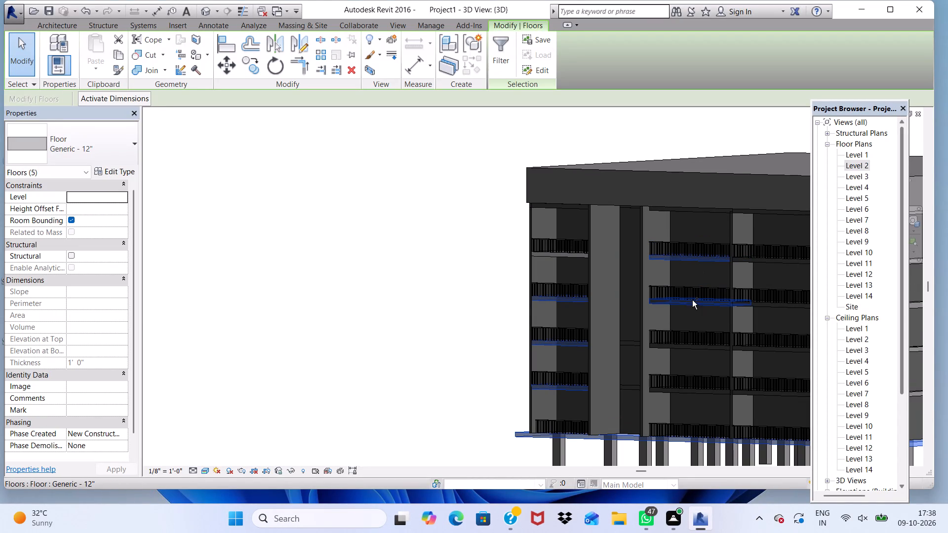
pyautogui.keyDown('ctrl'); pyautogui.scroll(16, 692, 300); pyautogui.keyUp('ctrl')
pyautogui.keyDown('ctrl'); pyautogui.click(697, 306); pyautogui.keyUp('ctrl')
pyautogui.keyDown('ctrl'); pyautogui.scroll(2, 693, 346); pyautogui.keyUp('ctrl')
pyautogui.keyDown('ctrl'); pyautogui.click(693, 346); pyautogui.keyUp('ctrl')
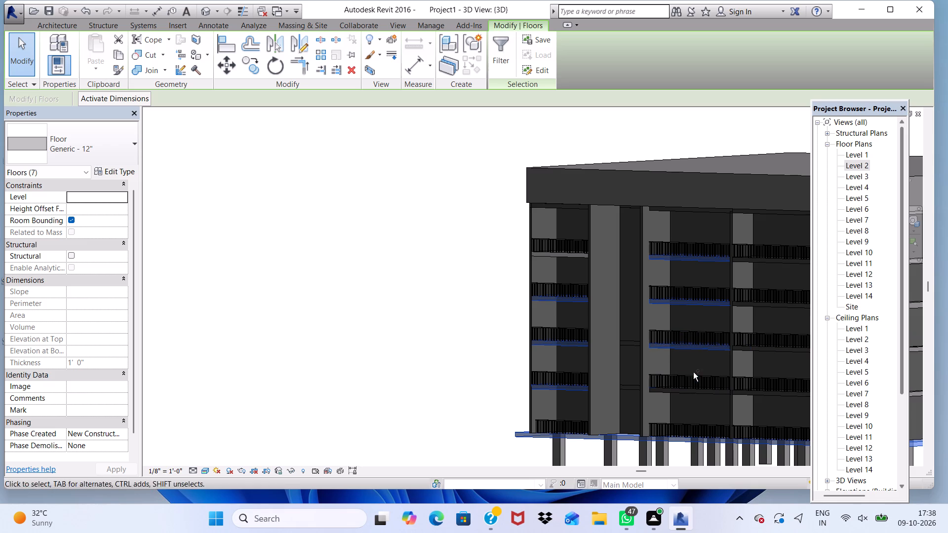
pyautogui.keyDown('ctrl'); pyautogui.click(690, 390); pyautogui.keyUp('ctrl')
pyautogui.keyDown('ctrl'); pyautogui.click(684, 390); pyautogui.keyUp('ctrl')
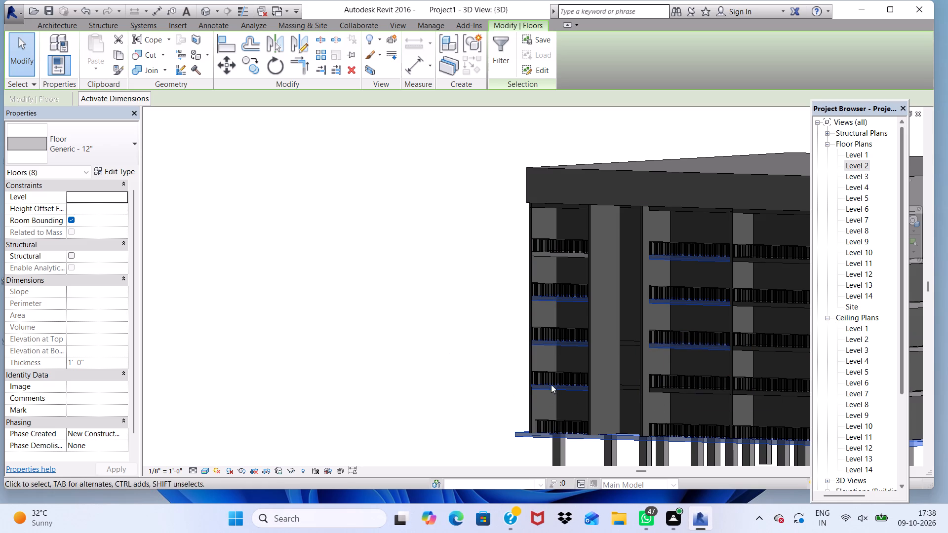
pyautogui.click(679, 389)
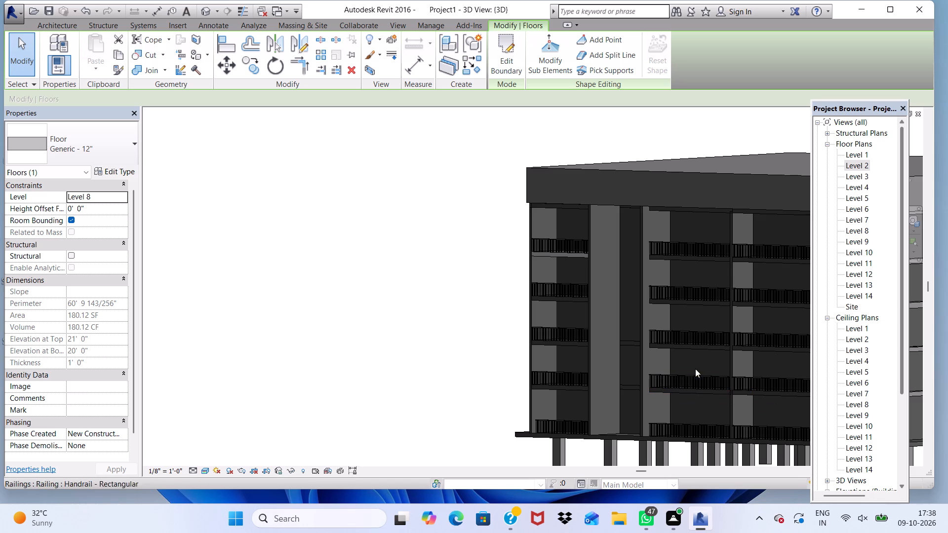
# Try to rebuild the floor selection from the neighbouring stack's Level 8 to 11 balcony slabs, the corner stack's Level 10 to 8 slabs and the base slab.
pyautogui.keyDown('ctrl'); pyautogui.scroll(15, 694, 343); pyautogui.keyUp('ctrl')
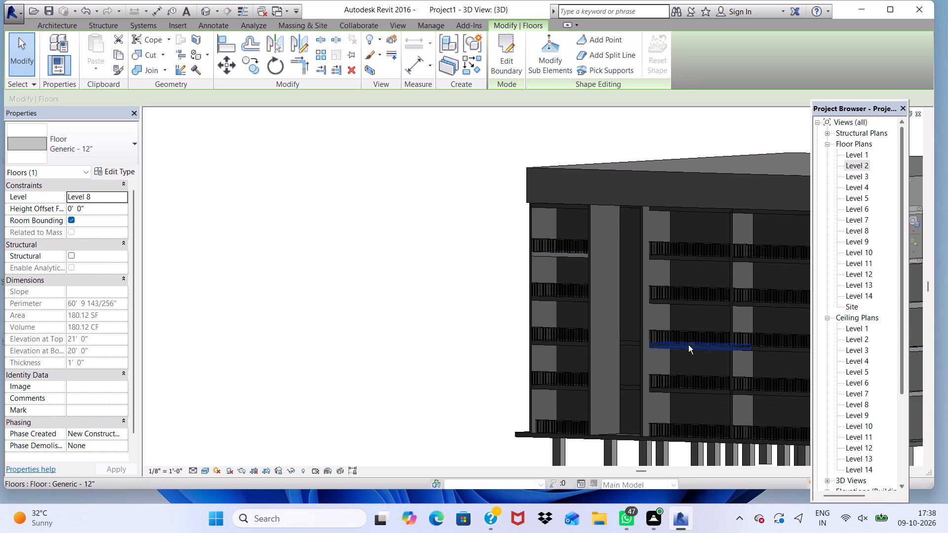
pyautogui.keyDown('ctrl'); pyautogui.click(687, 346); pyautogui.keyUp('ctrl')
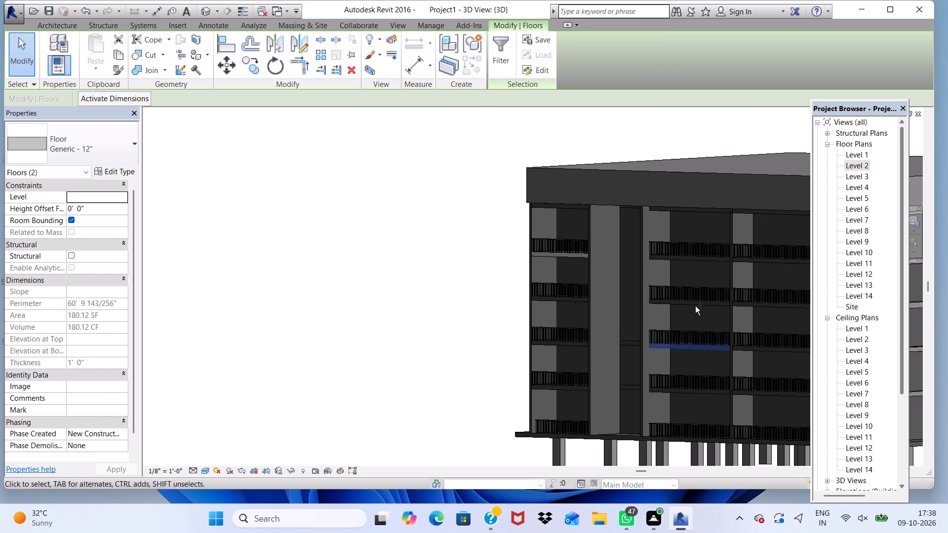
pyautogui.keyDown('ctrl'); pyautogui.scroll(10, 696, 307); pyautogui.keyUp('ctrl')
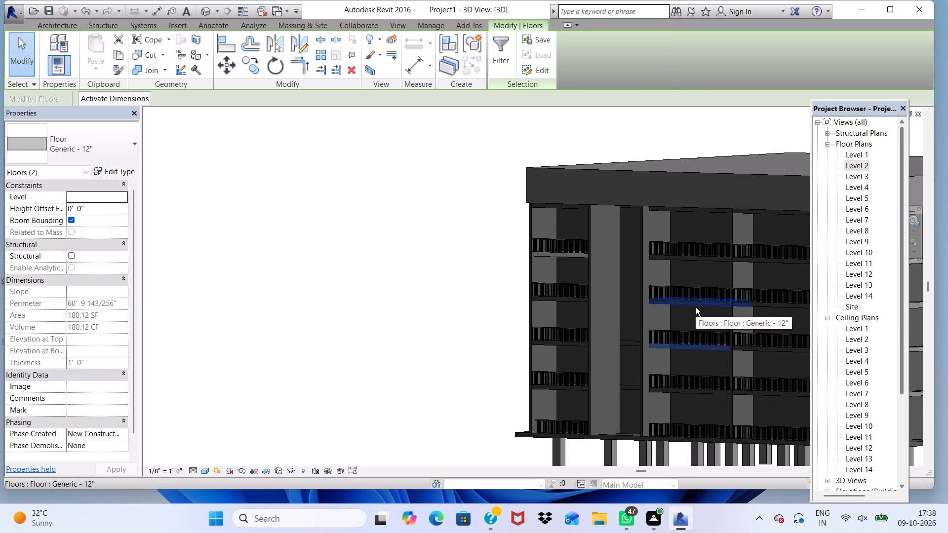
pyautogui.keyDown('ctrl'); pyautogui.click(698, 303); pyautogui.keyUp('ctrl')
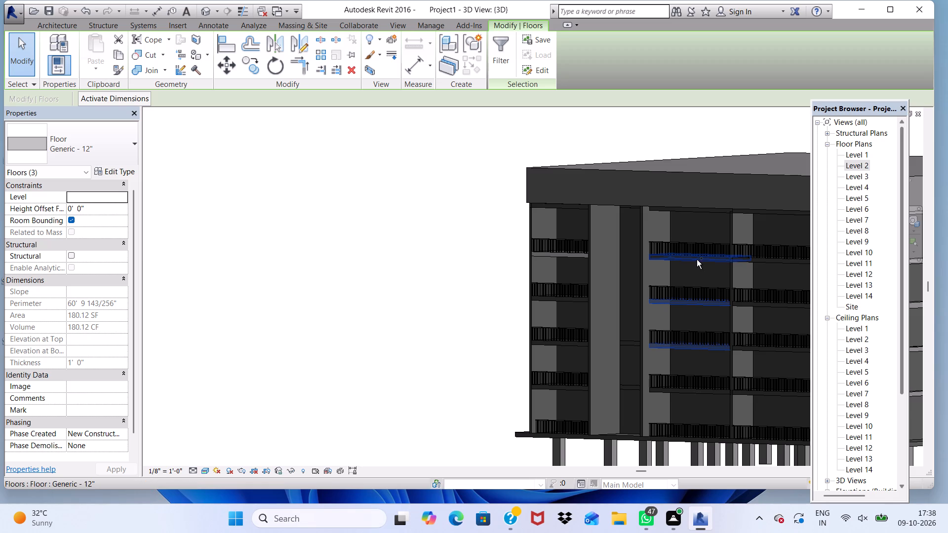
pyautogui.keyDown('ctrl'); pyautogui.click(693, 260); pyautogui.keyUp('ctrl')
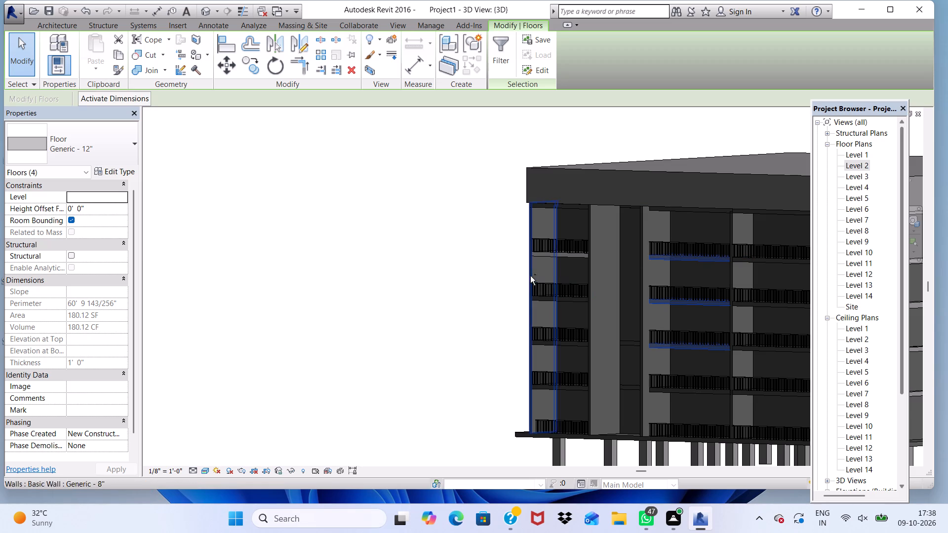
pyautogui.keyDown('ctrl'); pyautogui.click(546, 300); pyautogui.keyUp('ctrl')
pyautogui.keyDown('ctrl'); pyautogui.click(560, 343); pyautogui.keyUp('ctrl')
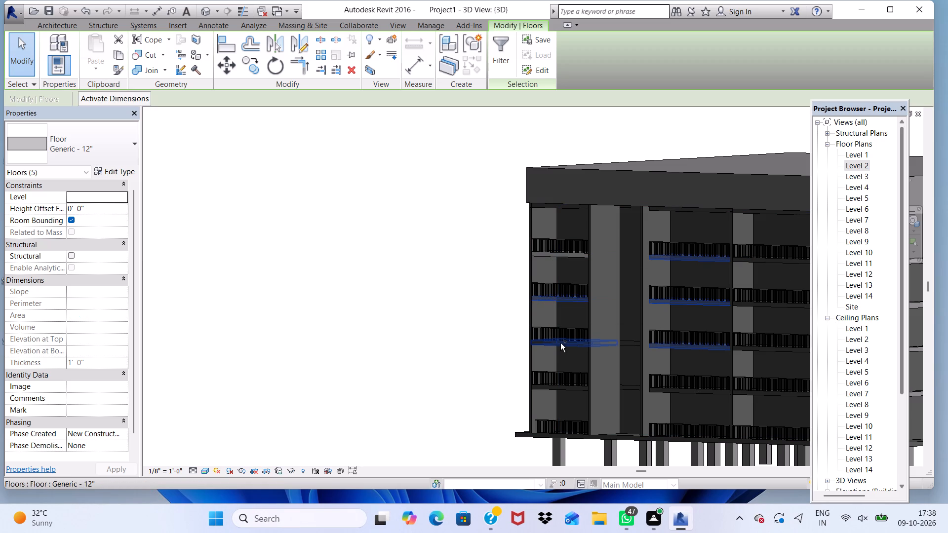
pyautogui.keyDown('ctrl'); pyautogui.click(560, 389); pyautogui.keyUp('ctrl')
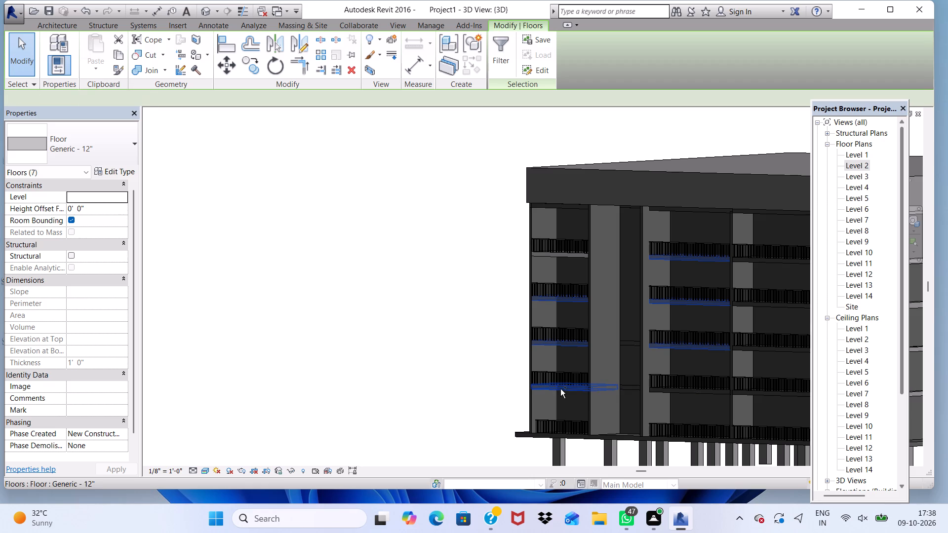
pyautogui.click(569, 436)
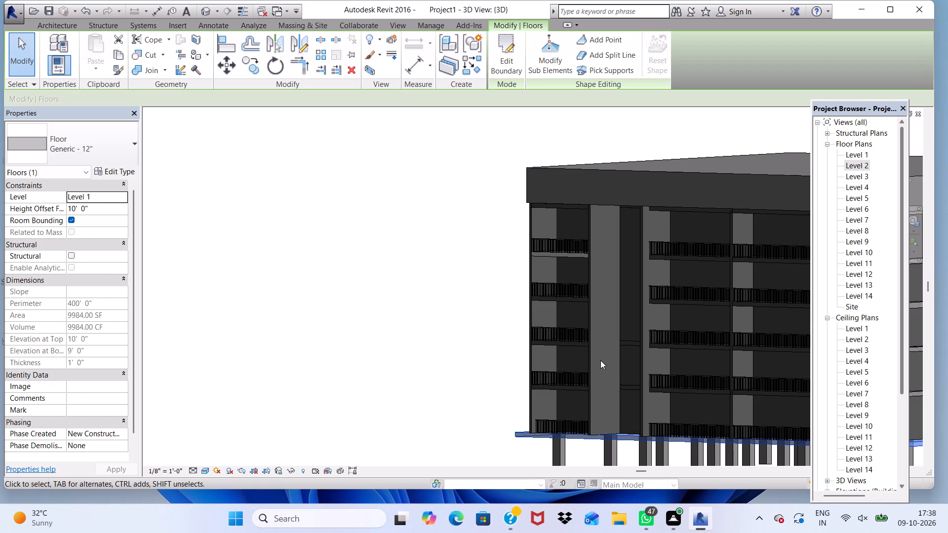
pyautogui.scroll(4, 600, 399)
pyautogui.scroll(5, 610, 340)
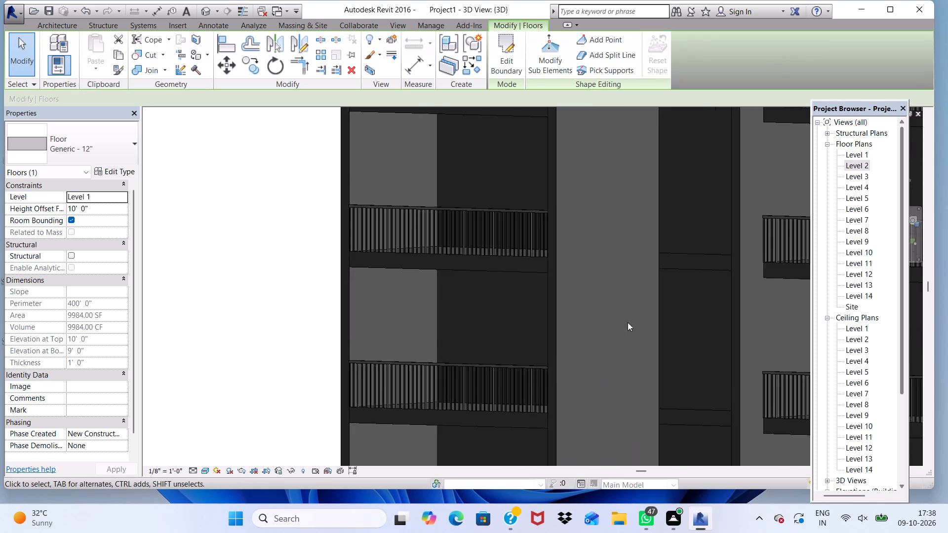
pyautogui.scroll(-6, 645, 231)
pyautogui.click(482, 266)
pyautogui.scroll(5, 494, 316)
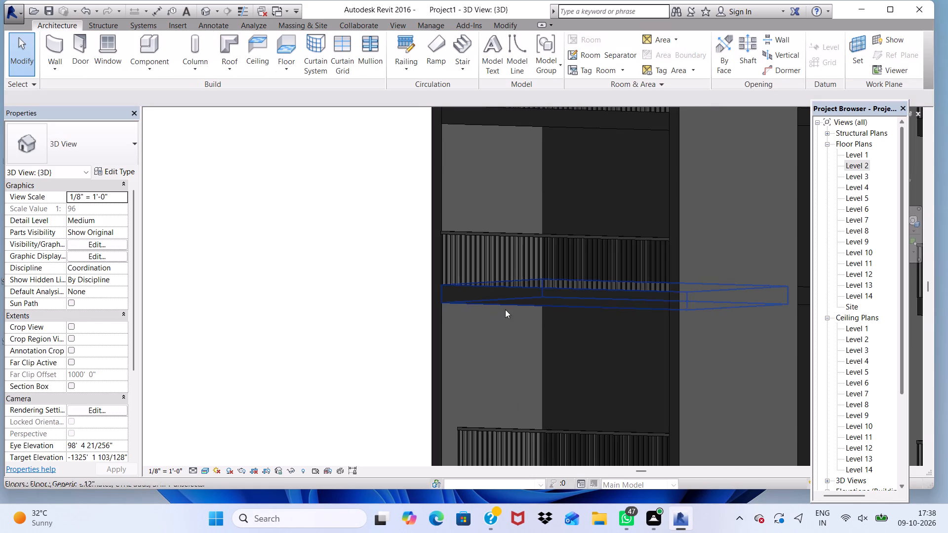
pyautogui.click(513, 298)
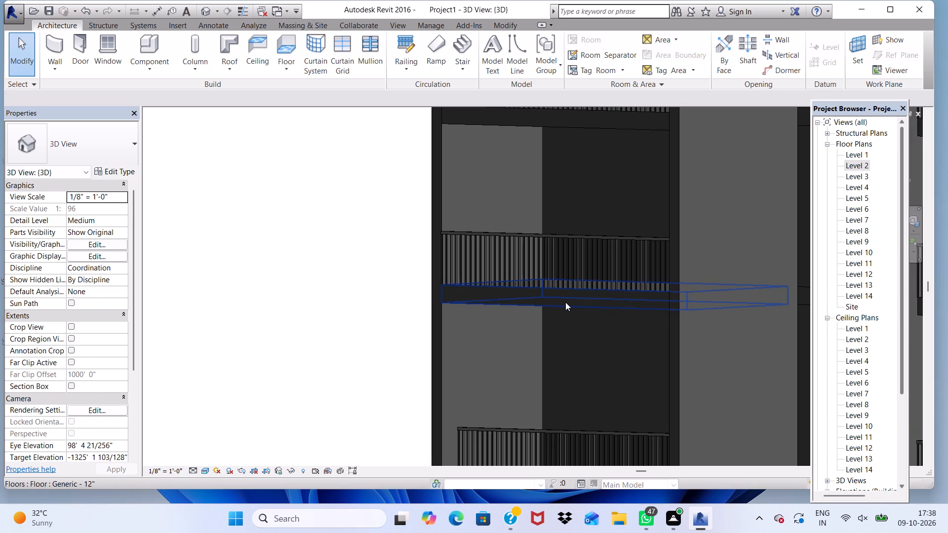
# Select the corner balcony stack's Level 10, Level 9 and Level 8 floor slabs together.
pyautogui.scroll(-13, 558, 335)
pyautogui.scroll(7, 632, 195)
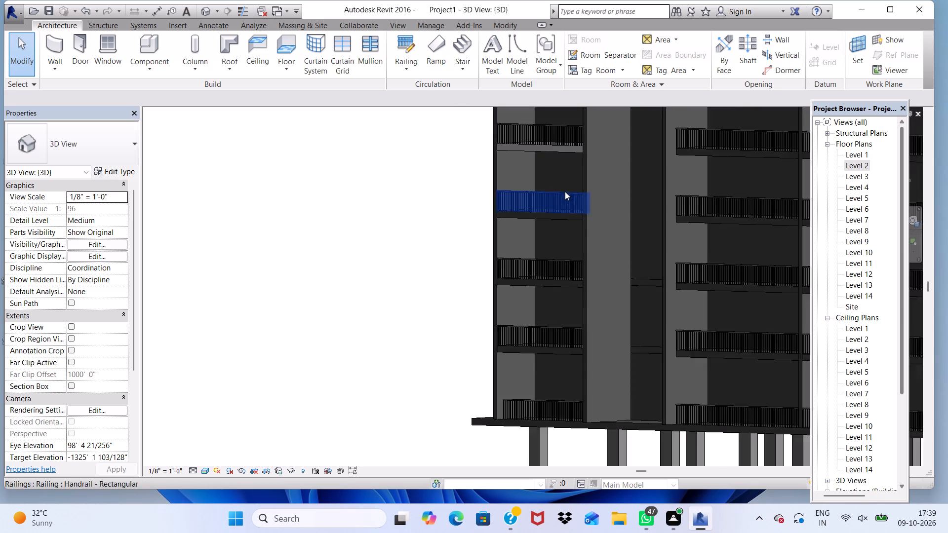
pyautogui.scroll(4, 565, 191)
pyautogui.click(552, 218)
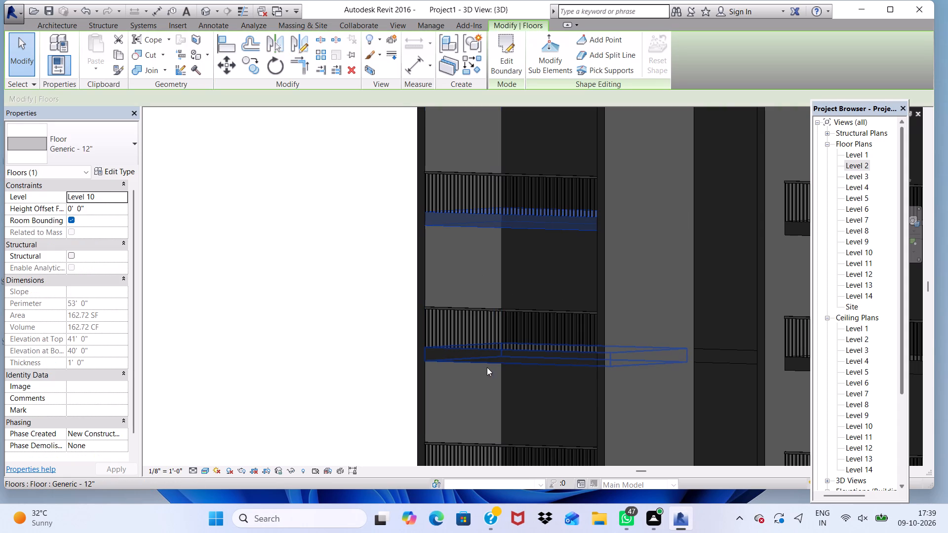
pyautogui.keyDown('ctrl'); pyautogui.click(503, 358); pyautogui.keyUp('ctrl')
pyautogui.keyDown('ctrl'); pyautogui.scroll(-5, 522, 298); pyautogui.keyUp('ctrl')
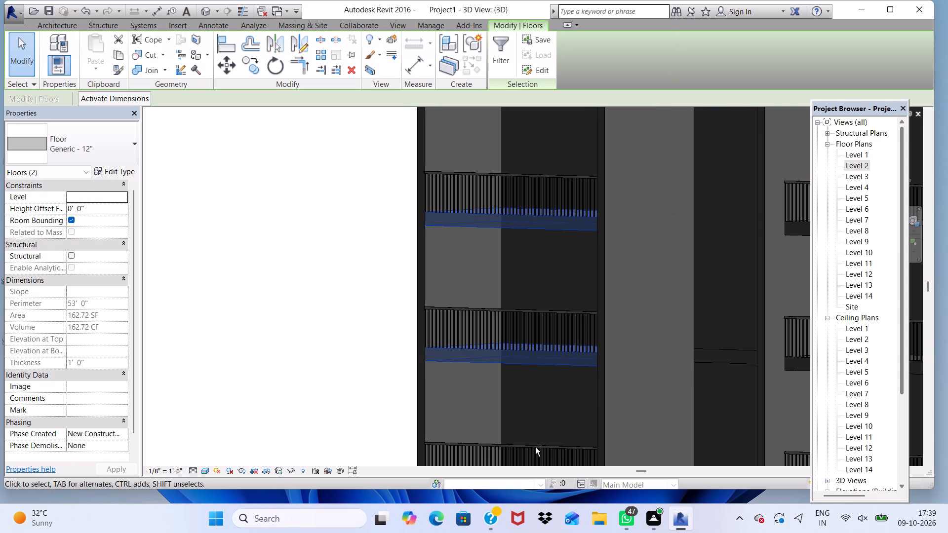
pyautogui.scroll(-4, 495, 309)
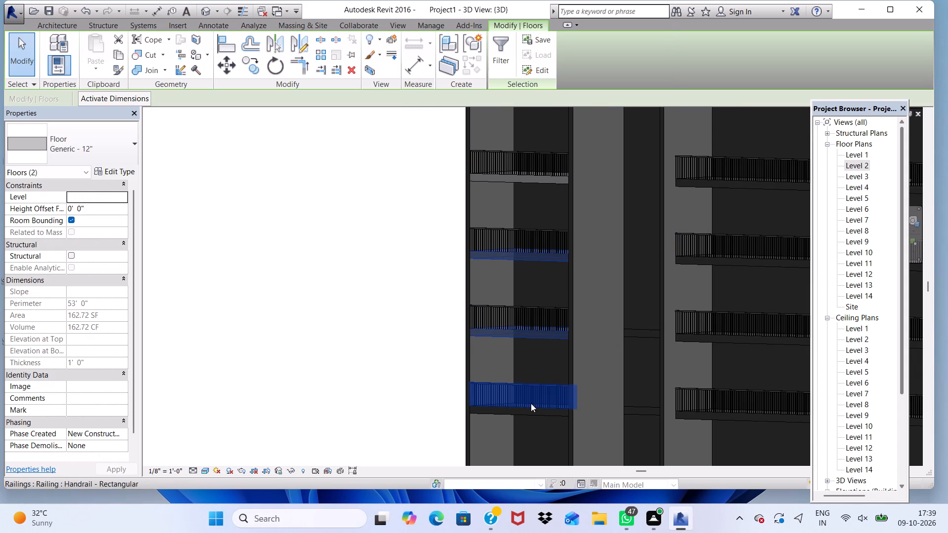
pyautogui.keyDown('ctrl'); pyautogui.click(519, 410); pyautogui.keyUp('ctrl')
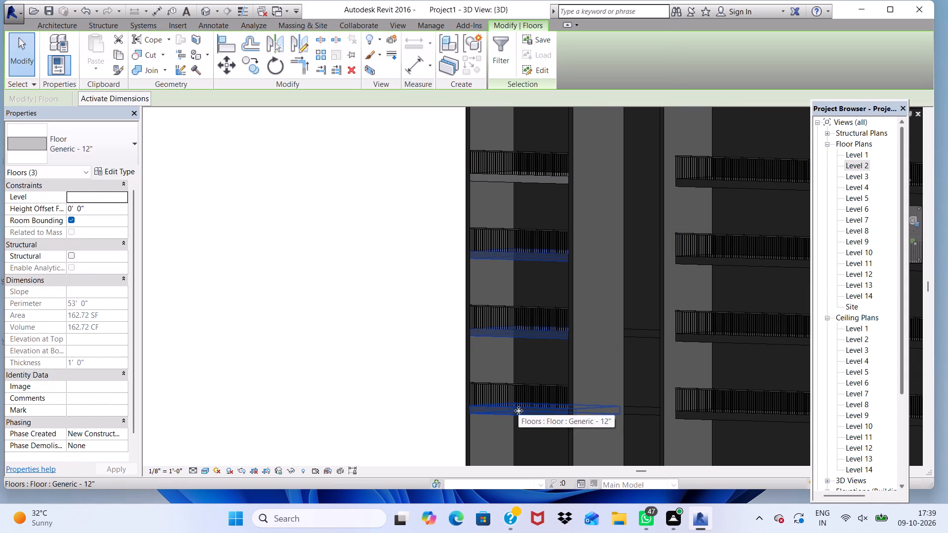
# Add the neighbouring stack's Level 8, 9 and 10 balcony slabs to the selection and change all selected floors to type FLOOOR 2.
pyautogui.keyDown('ctrl'); pyautogui.scroll(-4, 523, 358); pyautogui.keyUp('ctrl')
pyautogui.scroll(-4, 616, 305)
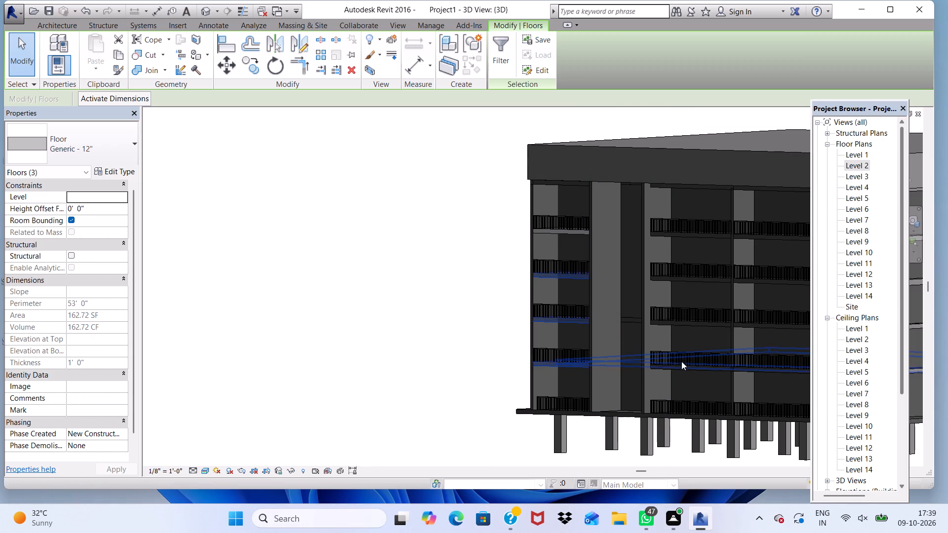
pyautogui.keyDown('ctrl'); pyautogui.click(686, 367); pyautogui.keyUp('ctrl')
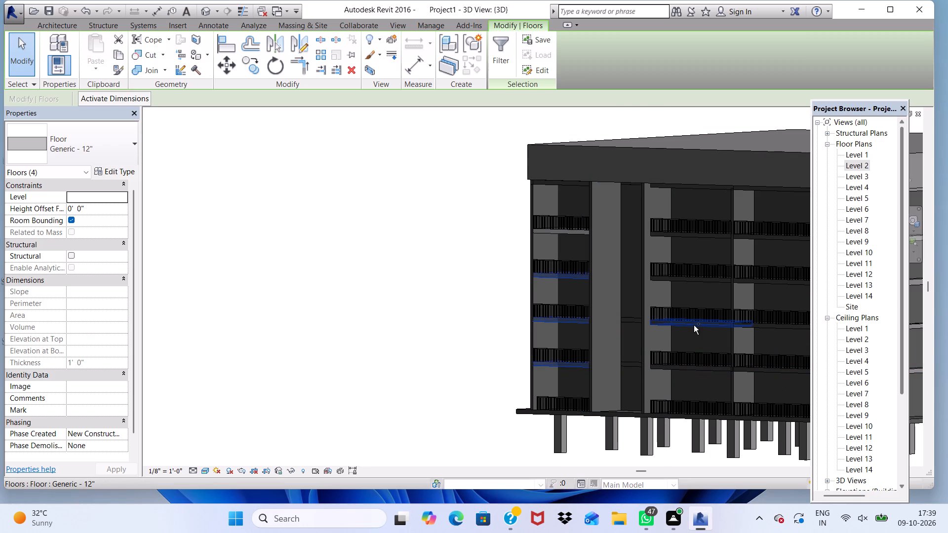
pyautogui.keyDown('ctrl'); pyautogui.click(694, 325); pyautogui.keyUp('ctrl')
pyautogui.keyDown('ctrl'); pyautogui.click(695, 281); pyautogui.keyUp('ctrl')
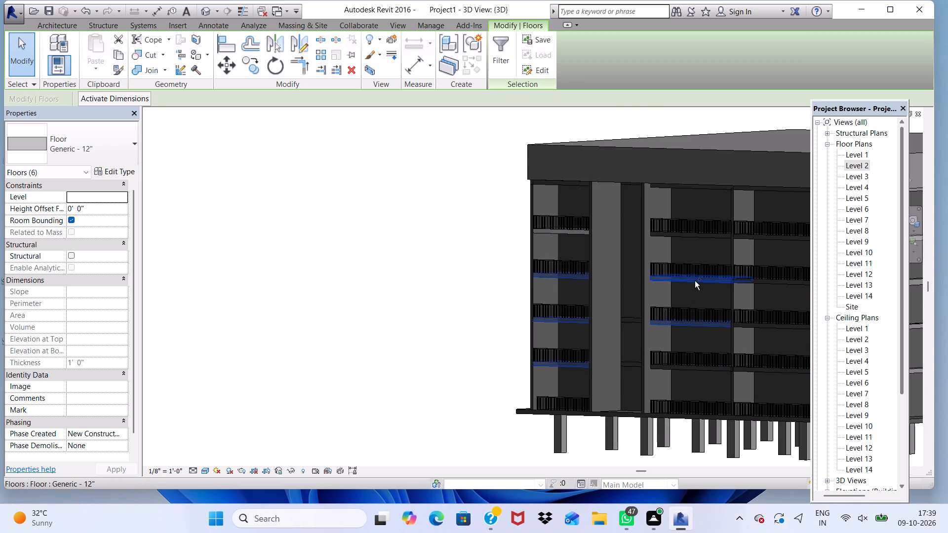
pyautogui.keyDown('ctrl'); pyautogui.click(699, 371); pyautogui.keyUp('ctrl')
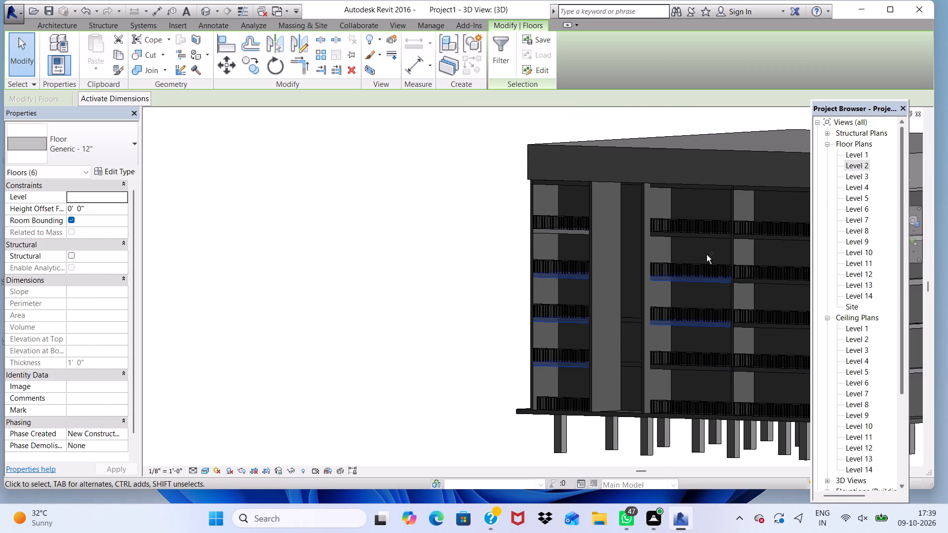
pyautogui.keyDown('ctrl'); pyautogui.scroll(4, 700, 363); pyautogui.keyUp('ctrl')
pyautogui.keyDown('ctrl'); pyautogui.click(691, 371); pyautogui.keyUp('ctrl')
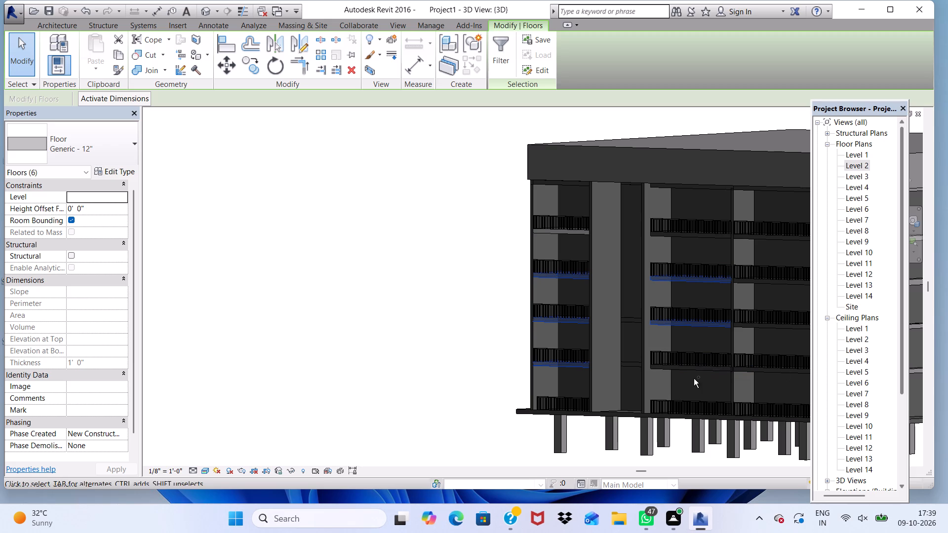
pyautogui.keyDown('ctrl'); pyautogui.click(696, 373); pyautogui.keyUp('ctrl')
pyautogui.keyDown('ctrl'); pyautogui.click(710, 374); pyautogui.keyUp('ctrl')
pyautogui.keyDown('ctrl'); pyautogui.scroll(6, 711, 370); pyautogui.keyUp('ctrl')
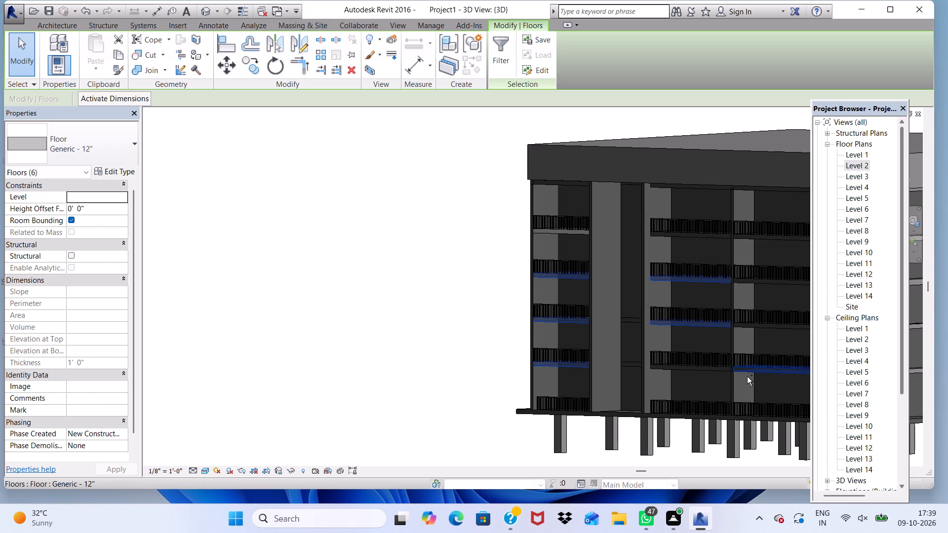
pyautogui.keyDown('ctrl'); pyautogui.scroll(2, 747, 377); pyautogui.keyUp('ctrl')
pyautogui.keyDown('ctrl'); pyautogui.scroll(1, 707, 357); pyautogui.keyUp('ctrl')
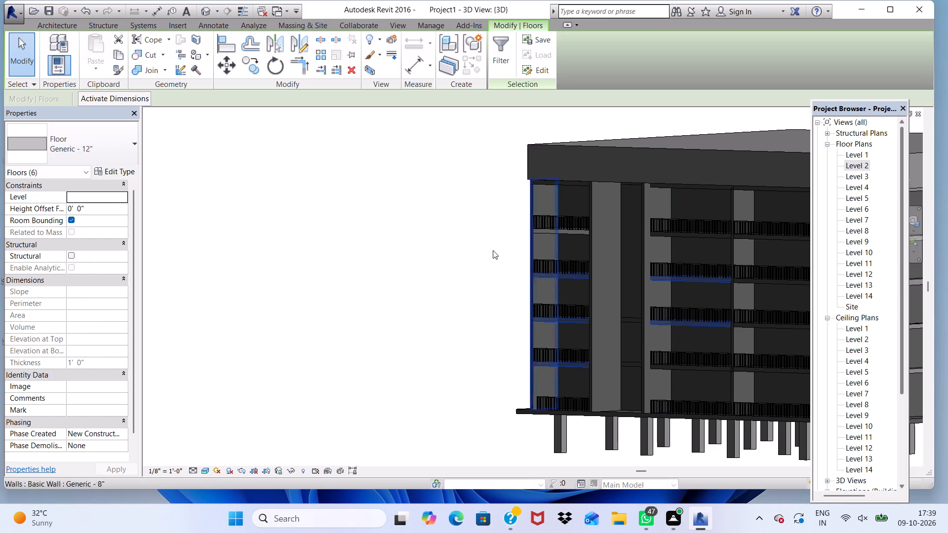
pyautogui.click(134, 140)
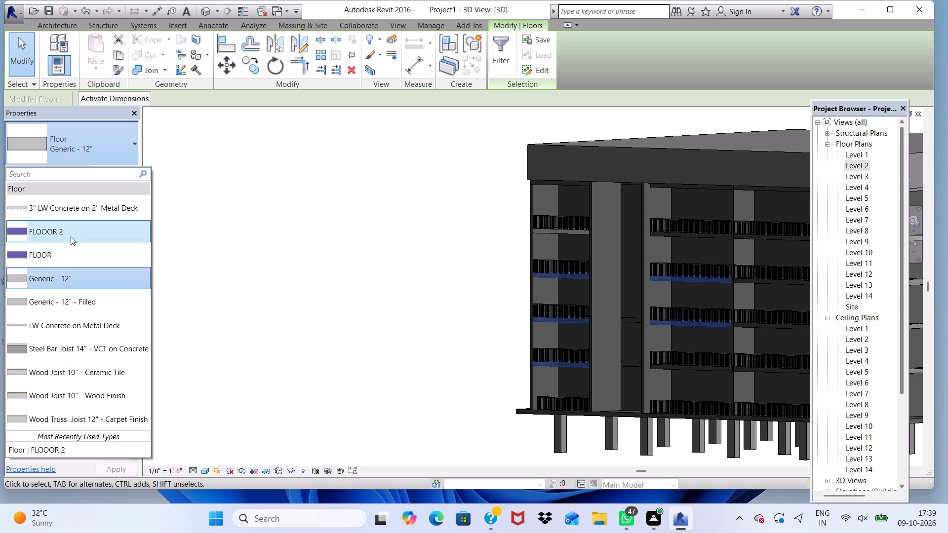
pyautogui.click(72, 234)
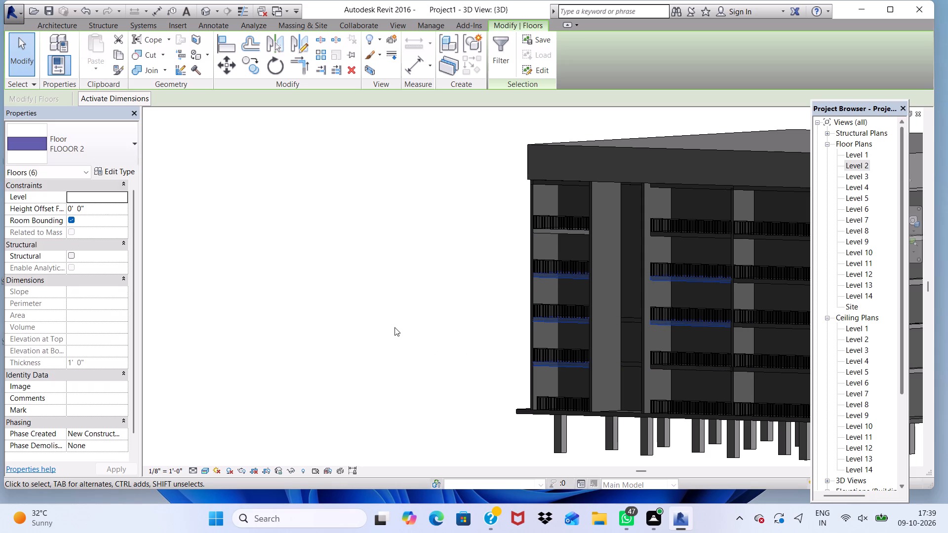
pyautogui.click(398, 307)
# Check the retyped balcony slabs up close, opening the neighbouring stack's Level 8 slab boundary and finishing it without edits.
pyautogui.scroll(4, 703, 298)
pyautogui.scroll(3, 710, 367)
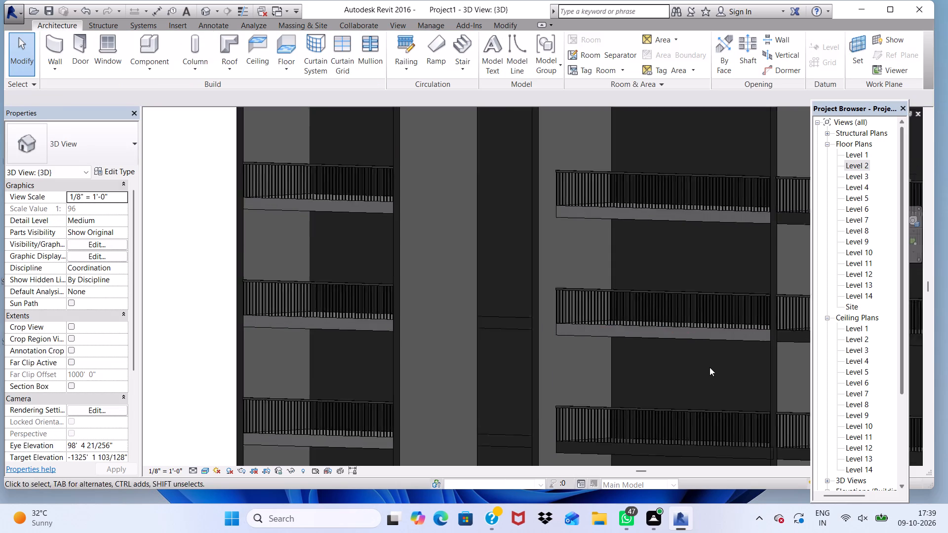
pyautogui.scroll(2, 710, 367)
pyautogui.scroll(12, 699, 293)
pyautogui.scroll(-11, 699, 293)
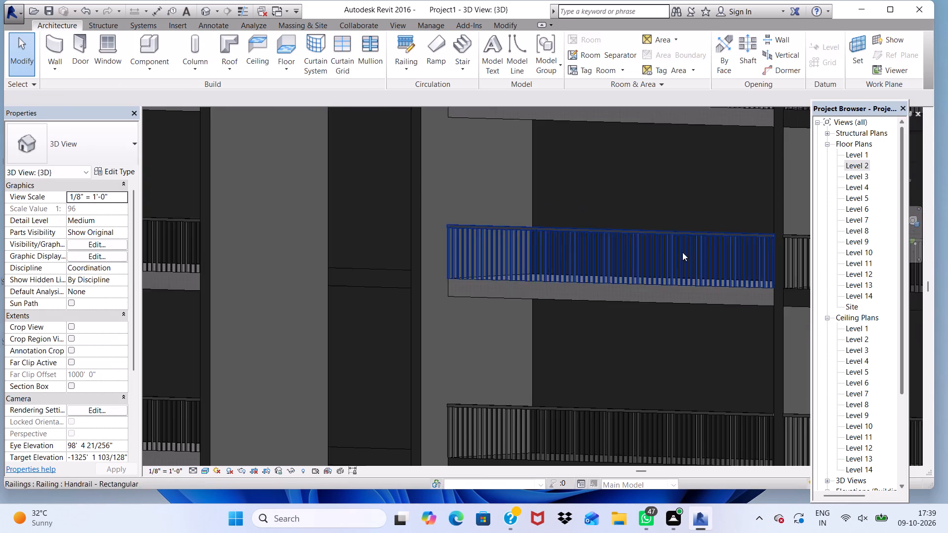
pyautogui.scroll(-8, 682, 252)
pyautogui.scroll(3, 669, 351)
pyautogui.doubleClick(670, 335)
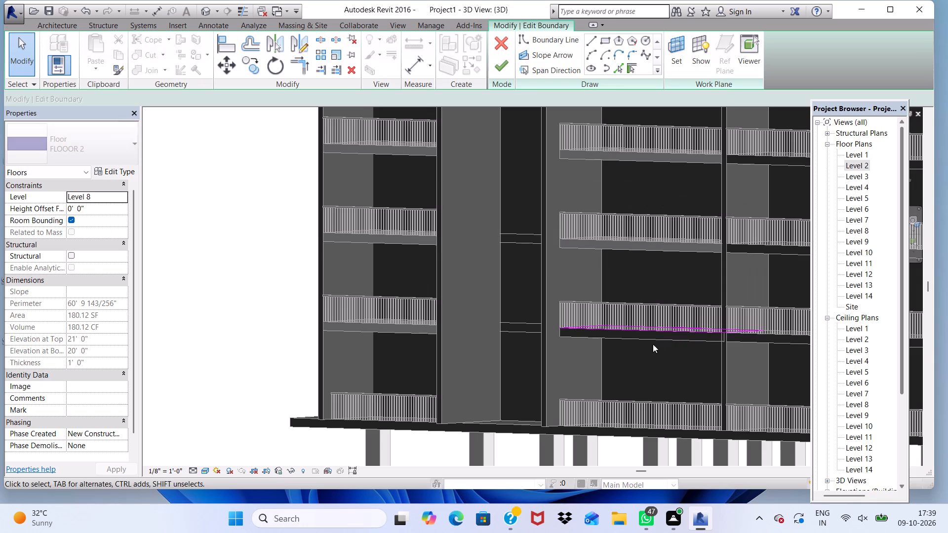
pyautogui.click(504, 72)
# Try to pick the dark-faced floor at the neighbouring stack's Level 8 balcony edge.
pyautogui.scroll(-4, 370, 208)
pyautogui.scroll(1, 636, 172)
pyautogui.scroll(3, 532, 377)
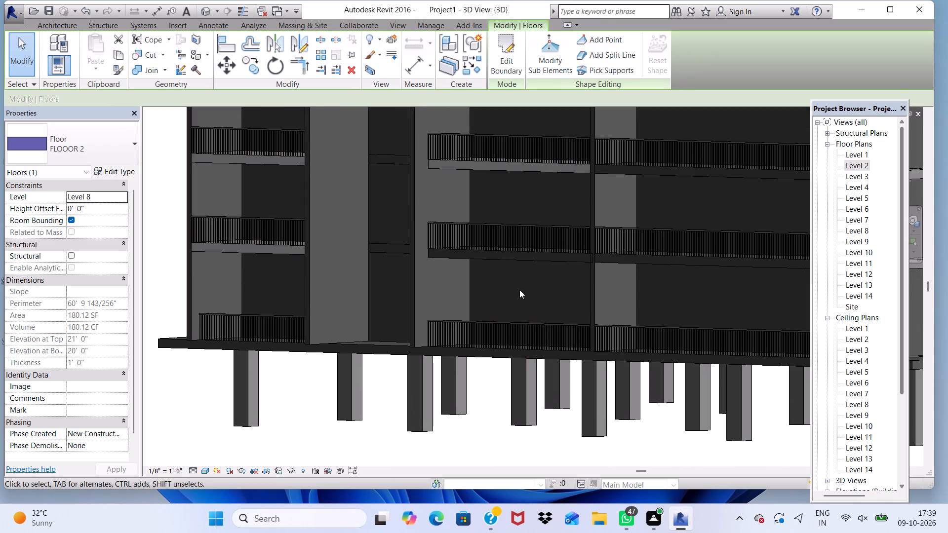
pyautogui.scroll(3, 523, 279)
pyautogui.click(549, 249)
pyautogui.scroll(-4, 543, 305)
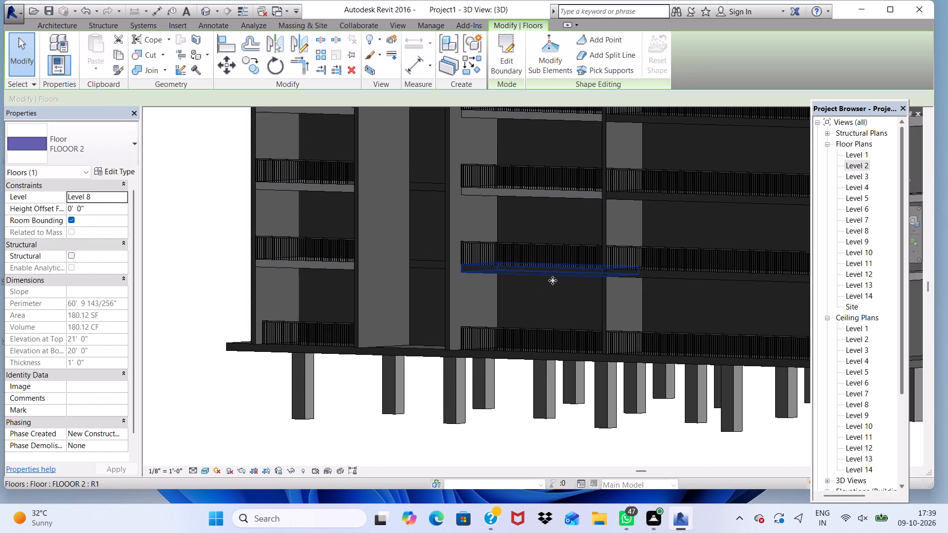
pyautogui.keyDown('ctrl'); pyautogui.click(567, 276); pyautogui.keyUp('ctrl')
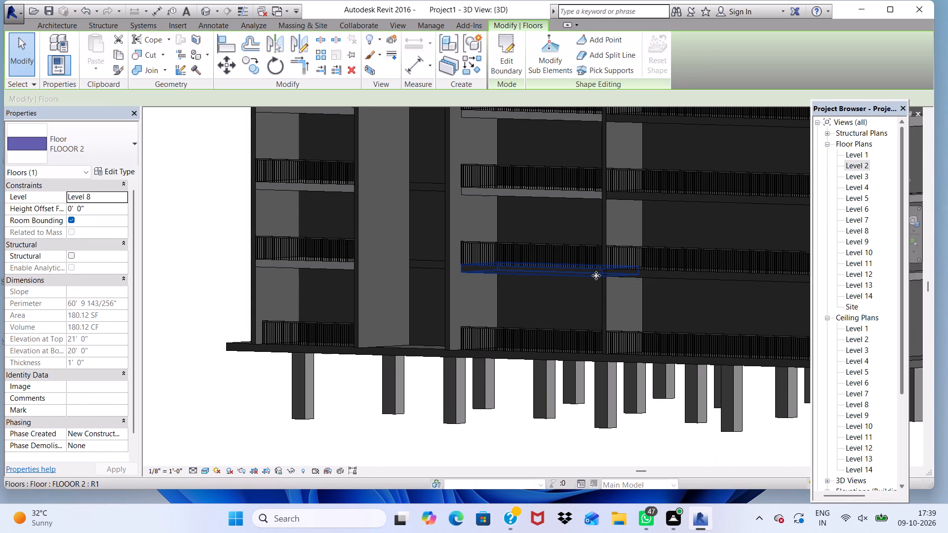
pyautogui.keyDown('ctrl'); pyautogui.click(596, 275); pyautogui.keyUp('ctrl')
pyautogui.keyDown('ctrl'); pyautogui.click(516, 273); pyautogui.keyUp('ctrl')
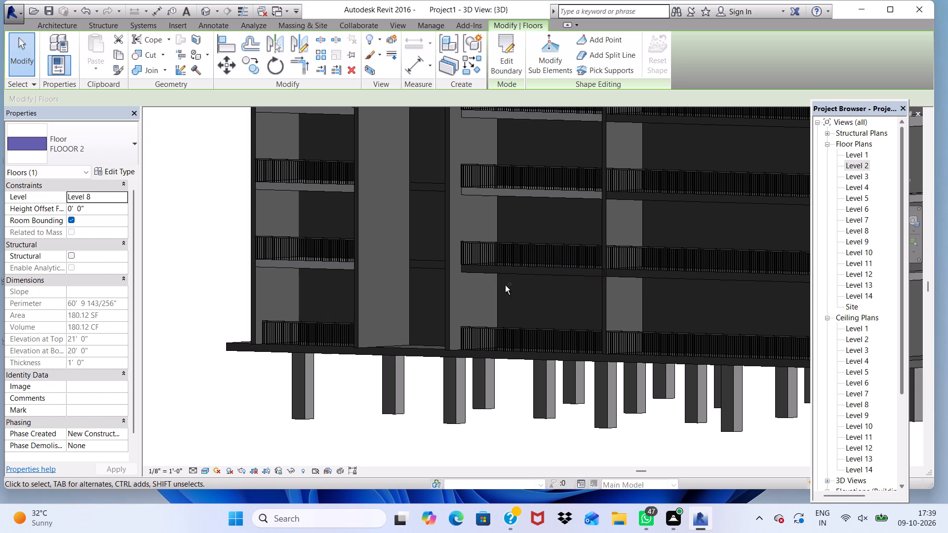
pyautogui.click(507, 273)
# Examine the neighbouring stack's Level 8 balcony slab edge and its surface pattern up close.
pyautogui.scroll(4, 542, 255)
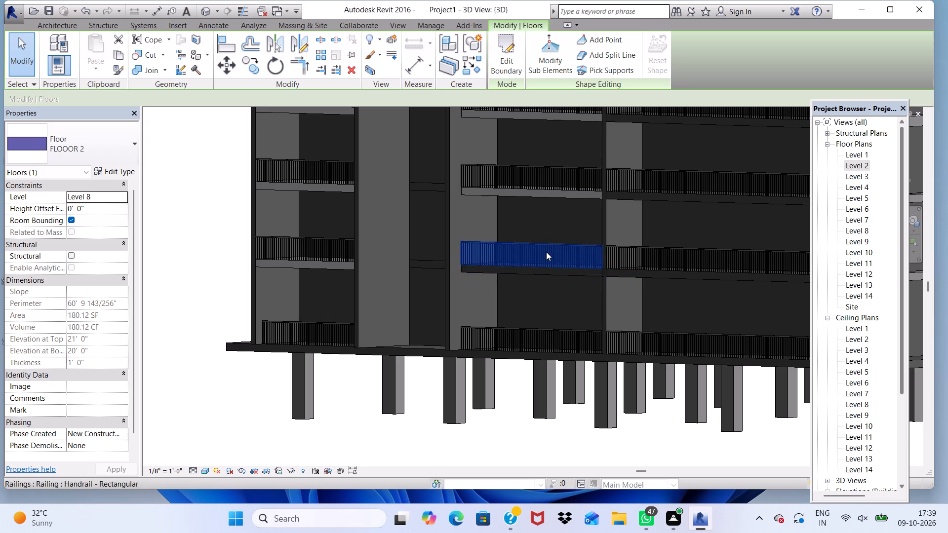
pyautogui.scroll(4, 546, 252)
pyautogui.scroll(4, 619, 267)
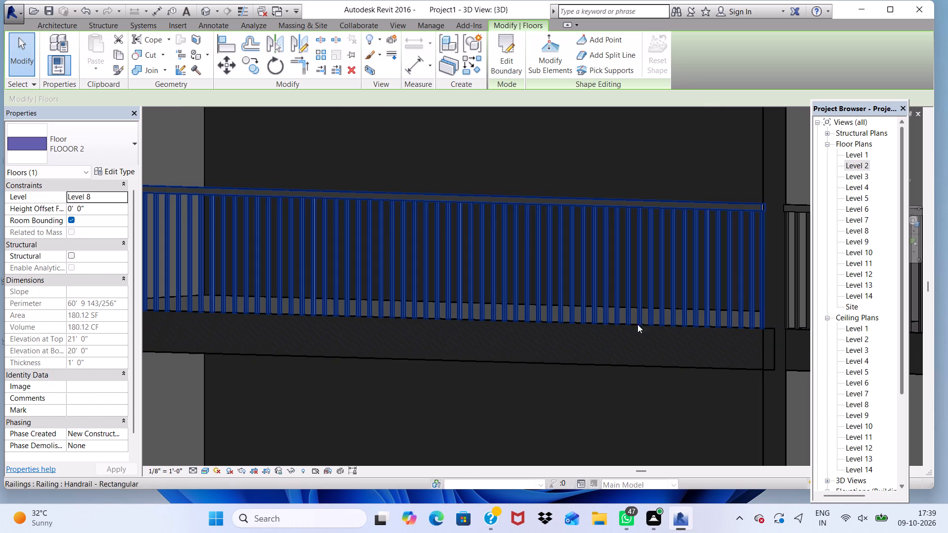
pyautogui.click(581, 361)
pyautogui.scroll(-5, 565, 284)
pyautogui.scroll(4, 555, 319)
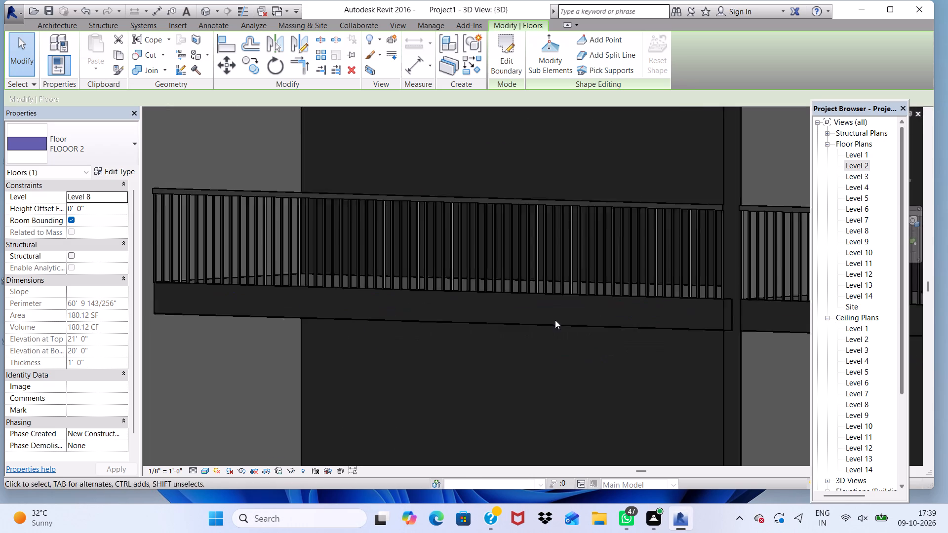
pyautogui.scroll(1, 555, 320)
pyautogui.click(531, 326)
pyautogui.click(531, 326)
pyautogui.scroll(-4, 566, 256)
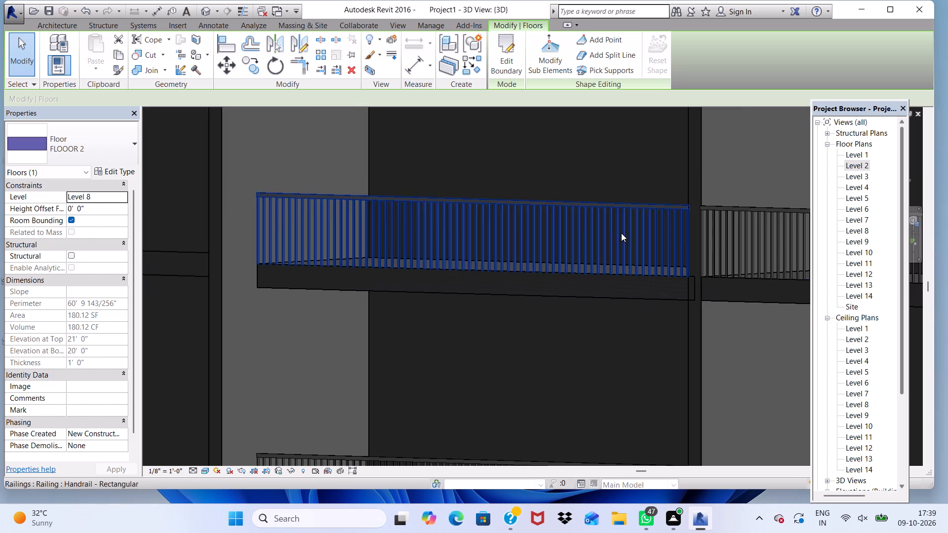
pyautogui.scroll(10, 592, 220)
pyautogui.scroll(-5, 603, 201)
pyautogui.scroll(5, 581, 364)
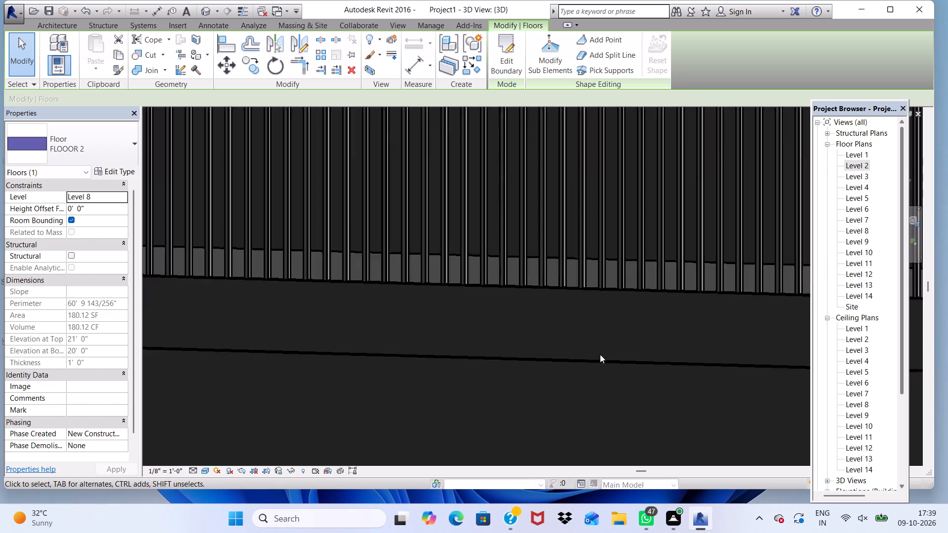
pyautogui.scroll(15, 621, 305)
pyautogui.scroll(-17, 618, 302)
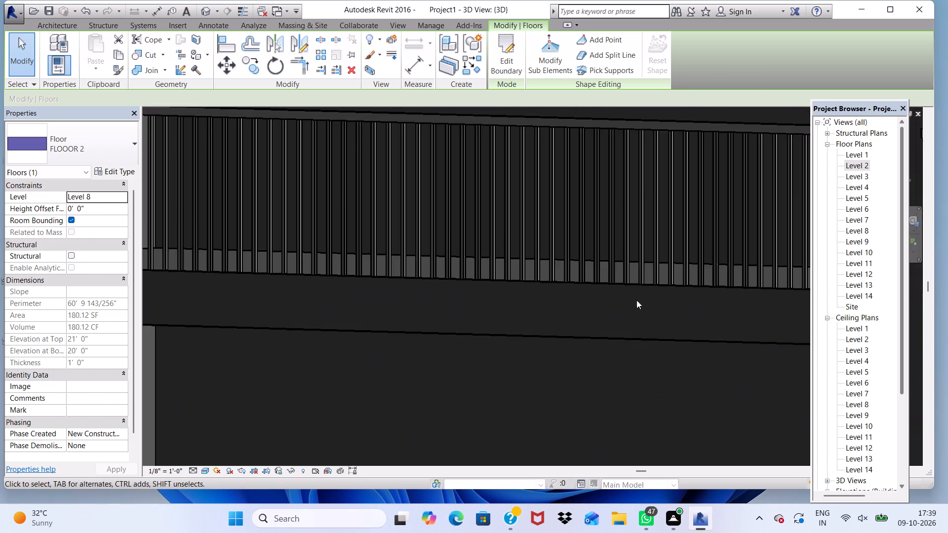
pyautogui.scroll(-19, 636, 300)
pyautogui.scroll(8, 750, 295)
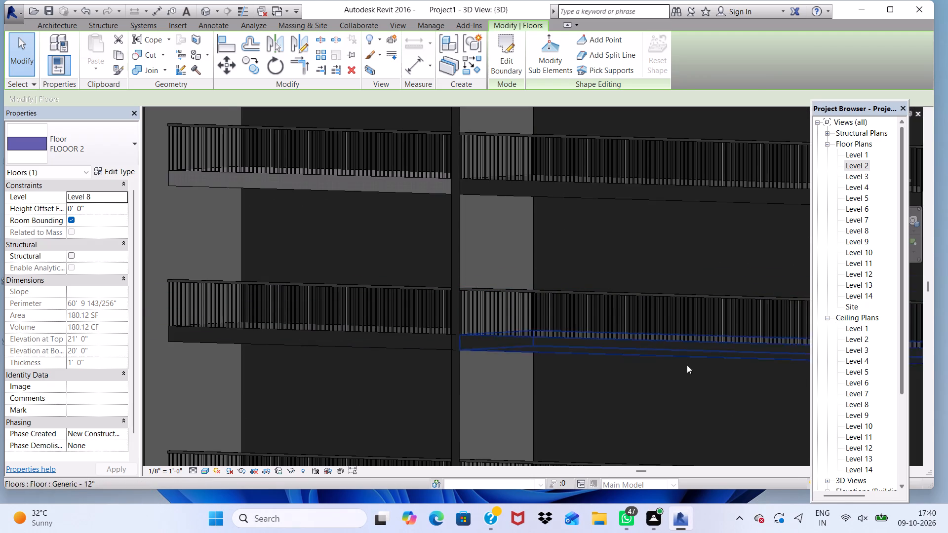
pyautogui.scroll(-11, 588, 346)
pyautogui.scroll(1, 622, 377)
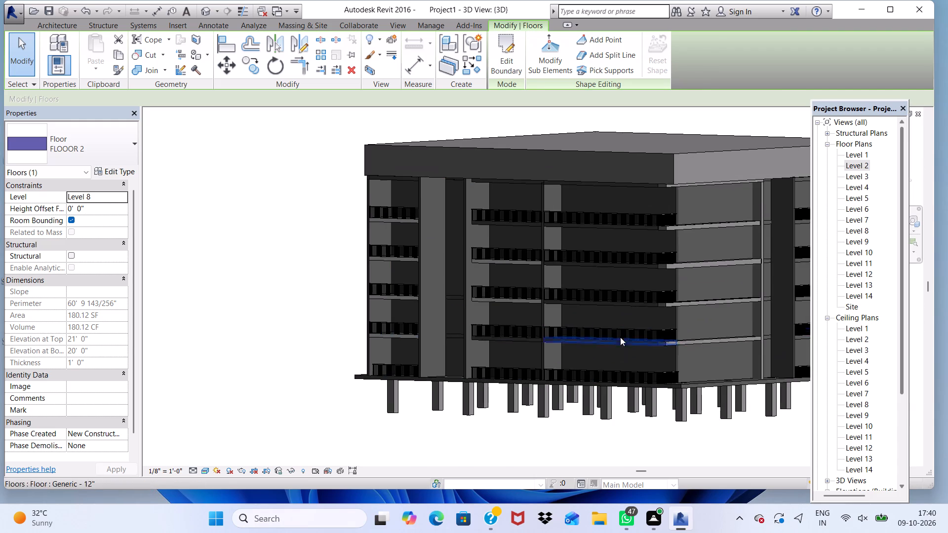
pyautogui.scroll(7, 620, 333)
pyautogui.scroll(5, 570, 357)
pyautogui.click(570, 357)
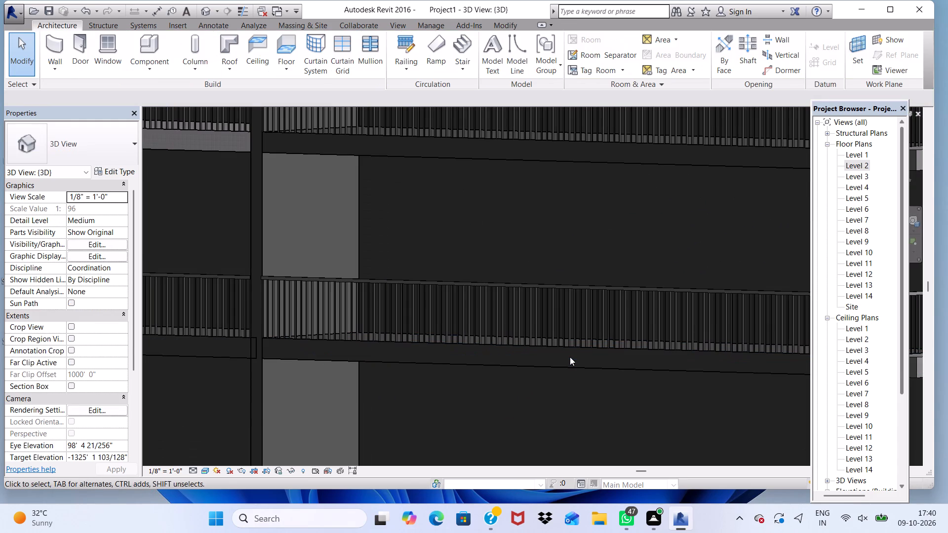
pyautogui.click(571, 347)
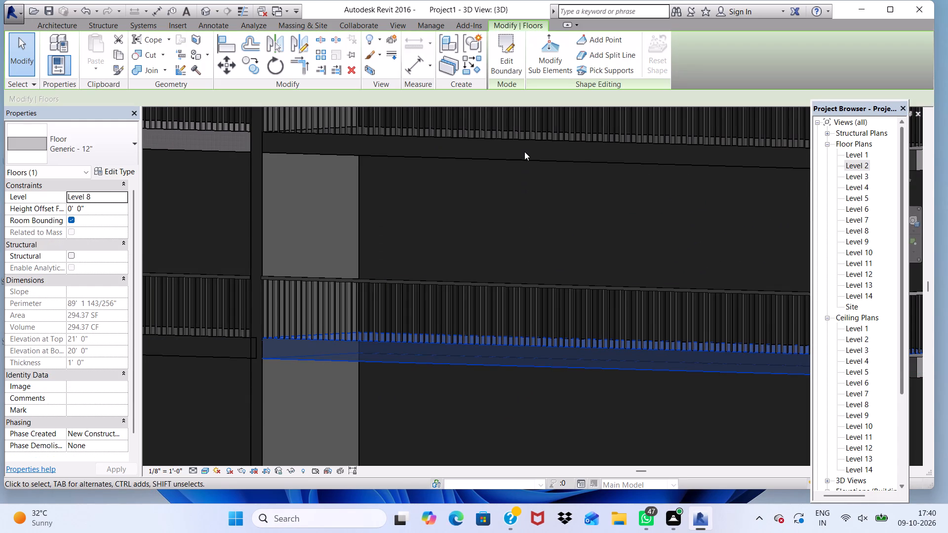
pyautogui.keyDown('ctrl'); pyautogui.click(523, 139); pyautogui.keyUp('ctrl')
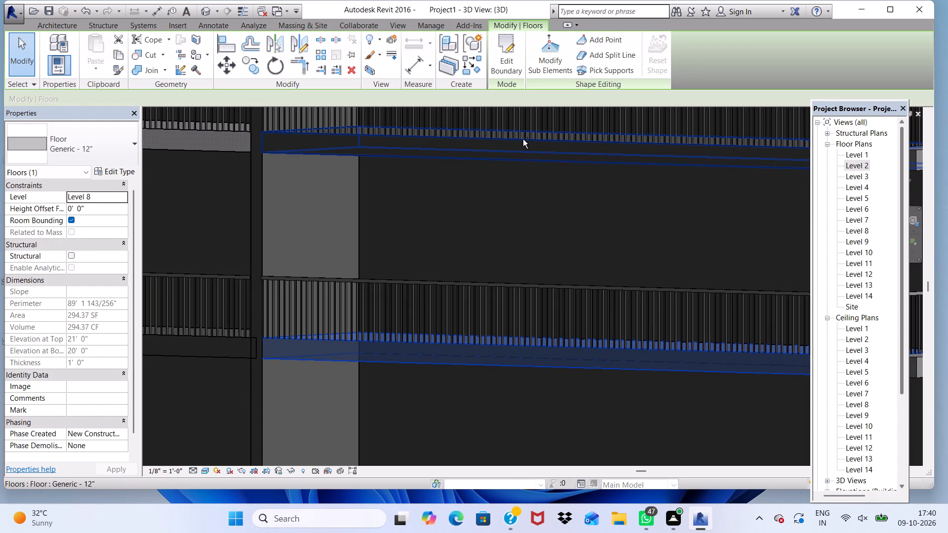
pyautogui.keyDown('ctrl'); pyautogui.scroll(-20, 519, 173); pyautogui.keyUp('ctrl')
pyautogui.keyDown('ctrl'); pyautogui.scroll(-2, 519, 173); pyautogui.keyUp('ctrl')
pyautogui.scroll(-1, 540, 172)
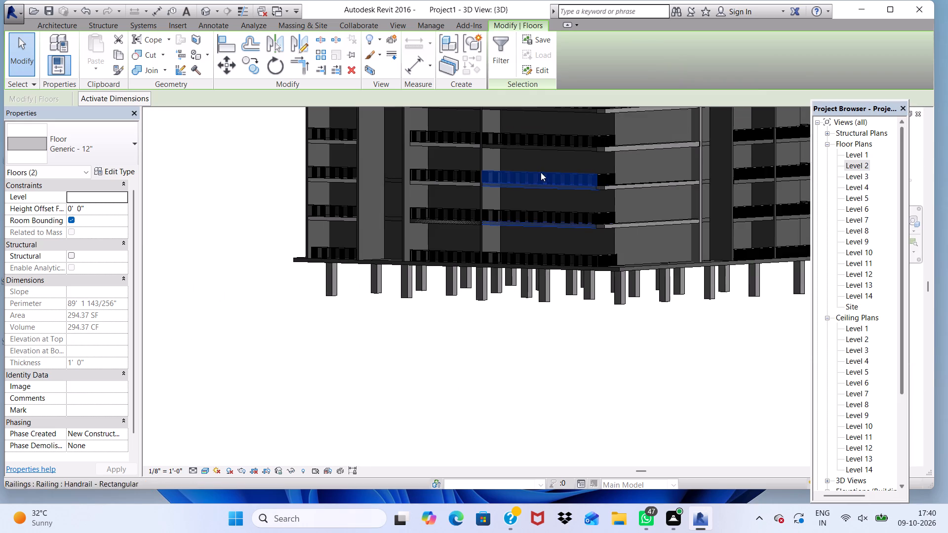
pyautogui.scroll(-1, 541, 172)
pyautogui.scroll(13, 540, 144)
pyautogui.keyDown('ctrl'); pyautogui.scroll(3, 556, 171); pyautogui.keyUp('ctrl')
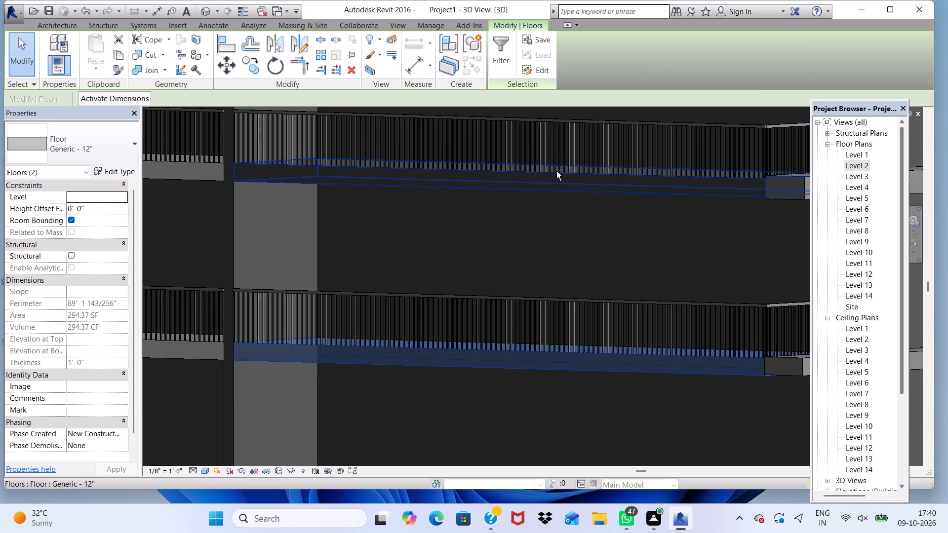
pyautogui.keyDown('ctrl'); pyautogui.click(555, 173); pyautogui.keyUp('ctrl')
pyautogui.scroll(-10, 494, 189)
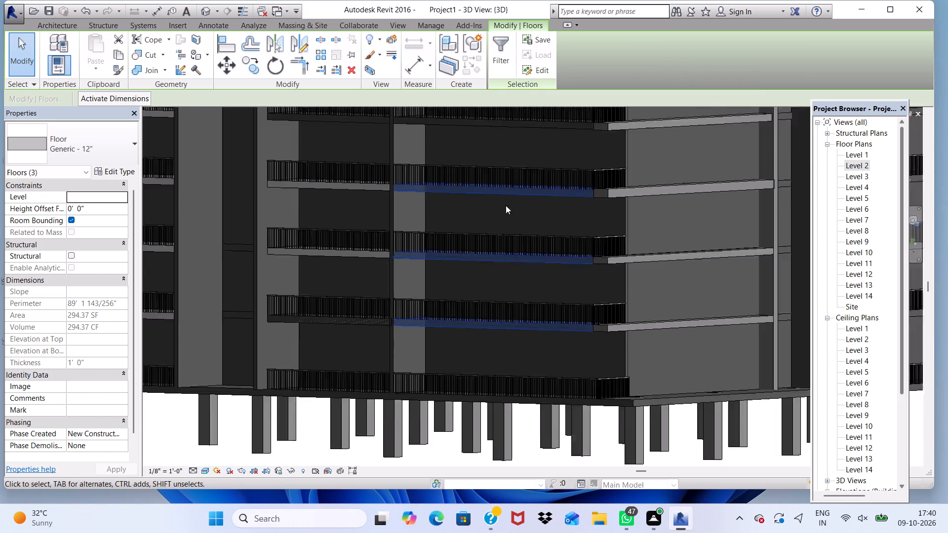
# Select the wider corner stack's Level 8 to 11 balcony slabs plus the large base slab above the columns, and change them to type FLOOOR 2.
pyautogui.scroll(12, 538, 139)
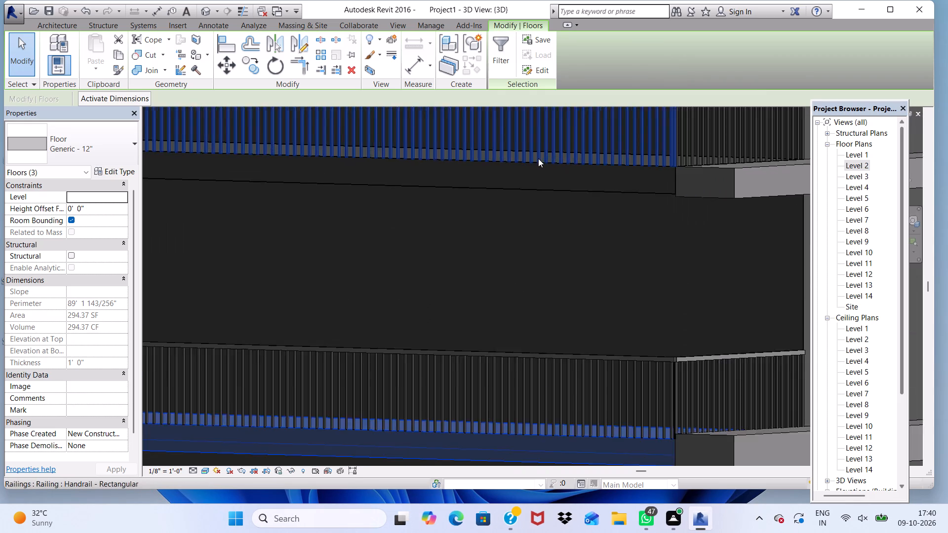
pyautogui.scroll(2, 538, 158)
pyautogui.click(524, 161)
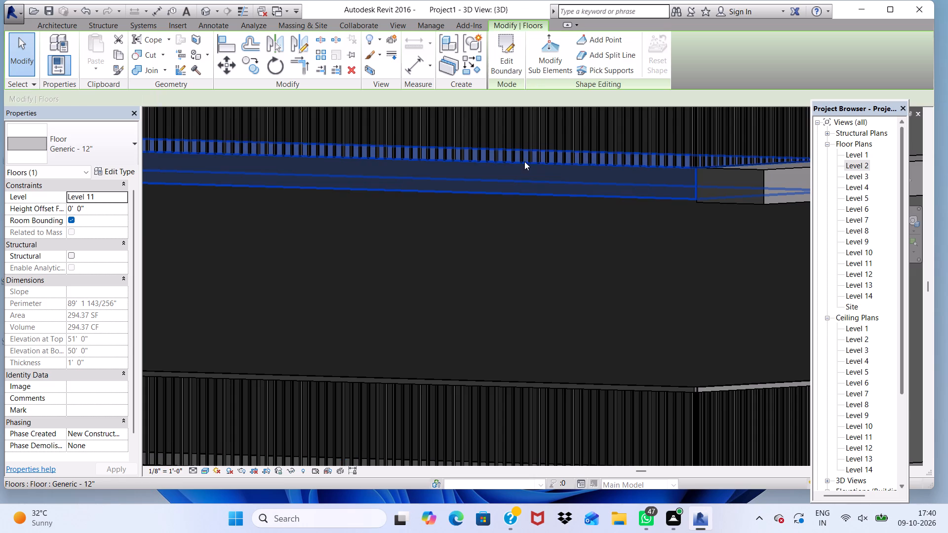
pyautogui.scroll(-11, 524, 161)
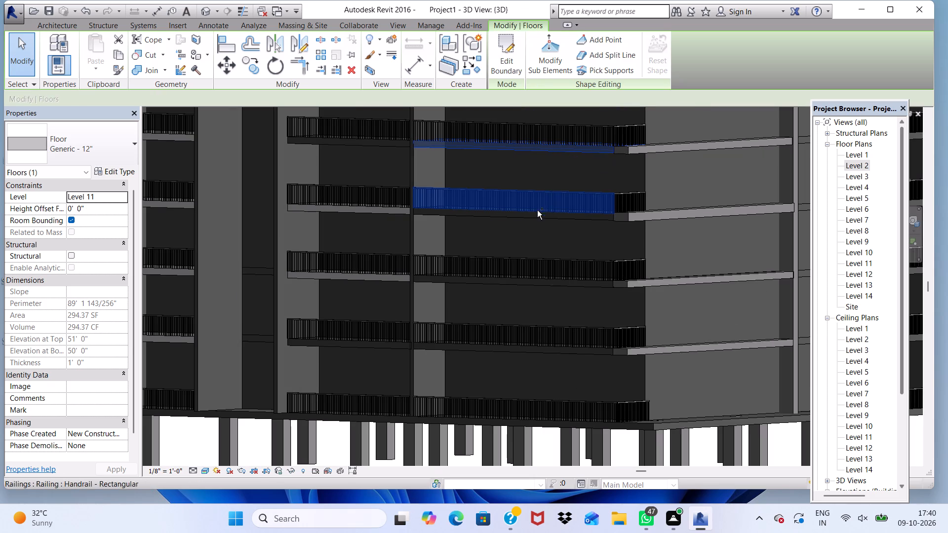
pyautogui.keyDown('ctrl'); pyautogui.click(533, 212); pyautogui.keyUp('ctrl')
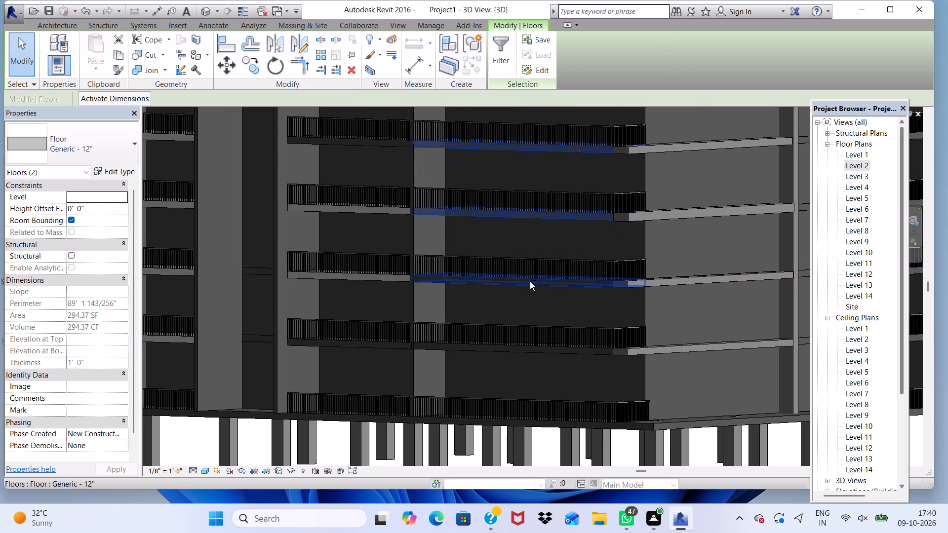
pyautogui.keyDown('ctrl'); pyautogui.click(530, 280); pyautogui.keyUp('ctrl')
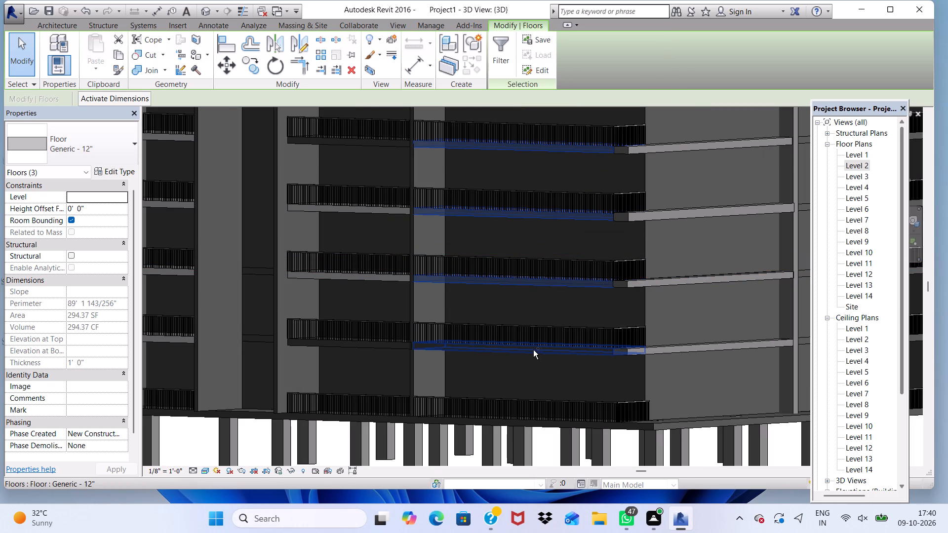
pyautogui.keyDown('ctrl'); pyautogui.click(533, 350); pyautogui.keyUp('ctrl')
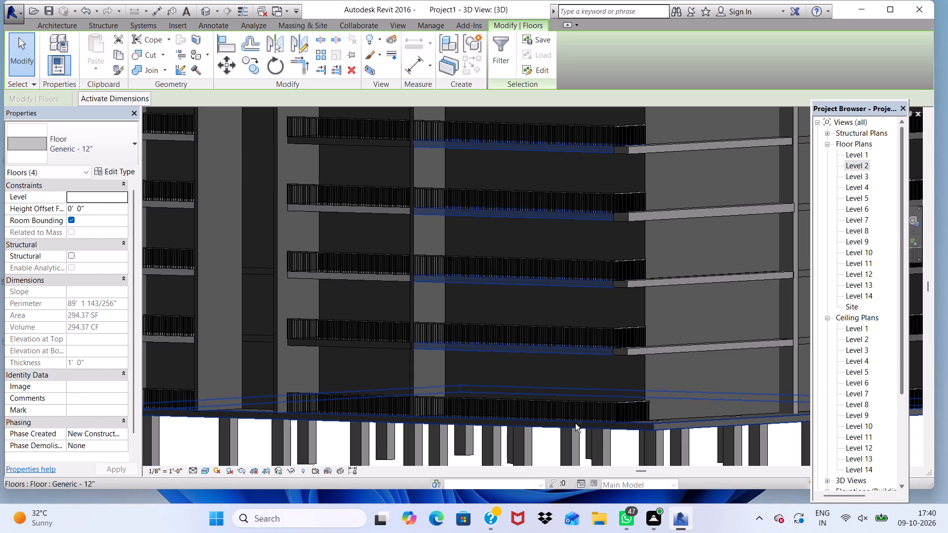
pyautogui.keyDown('ctrl'); pyautogui.click(575, 423); pyautogui.keyUp('ctrl')
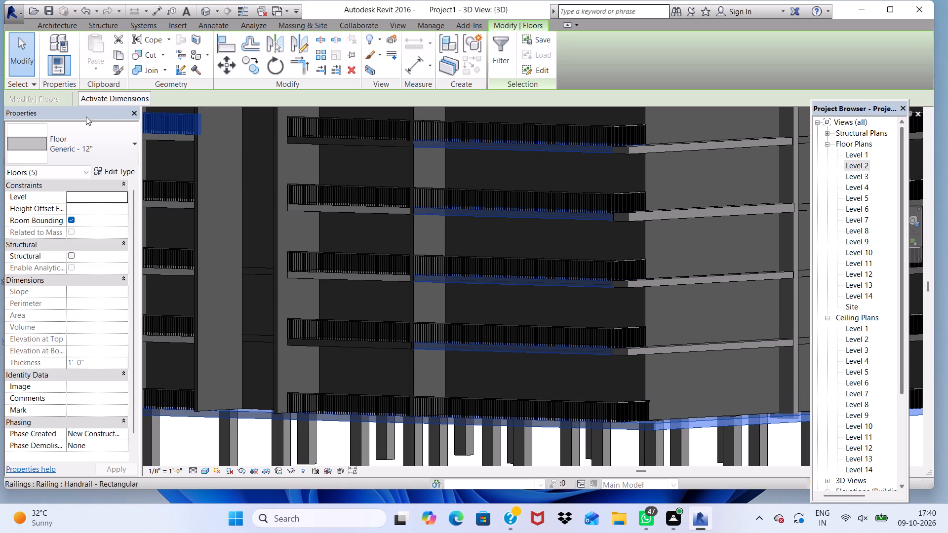
pyautogui.keyDown('ctrl'); pyautogui.click(131, 144); pyautogui.keyUp('ctrl')
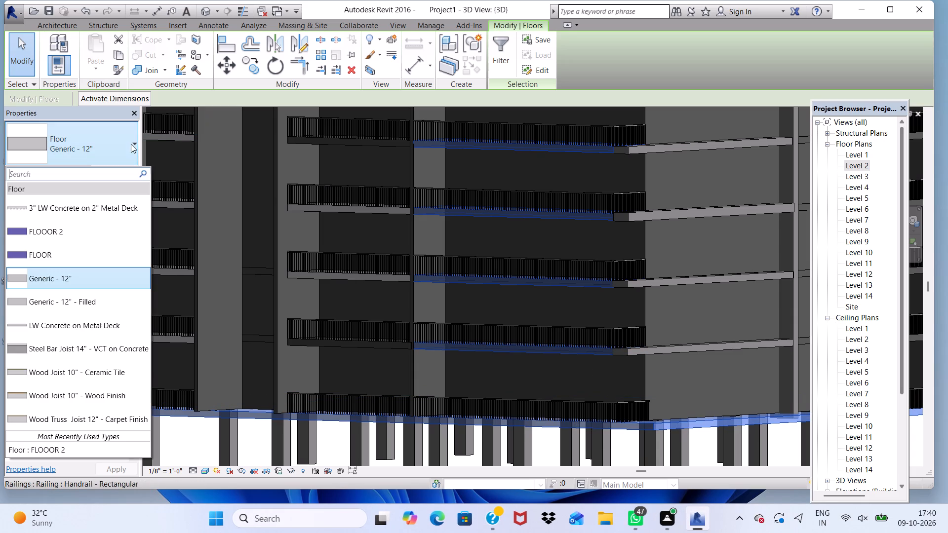
pyautogui.keyDown('ctrl'); pyautogui.click(103, 231); pyautogui.keyUp('ctrl')
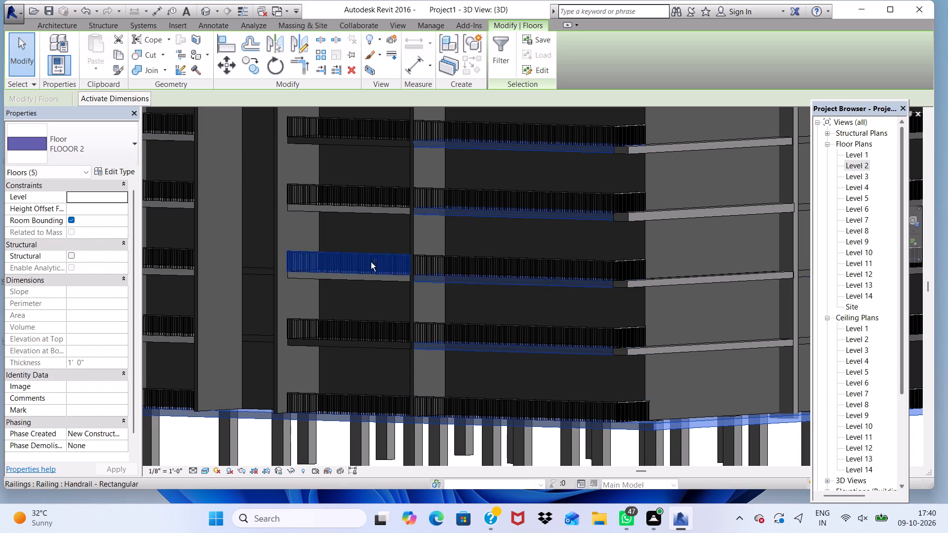
pyautogui.scroll(-4, 615, 245)
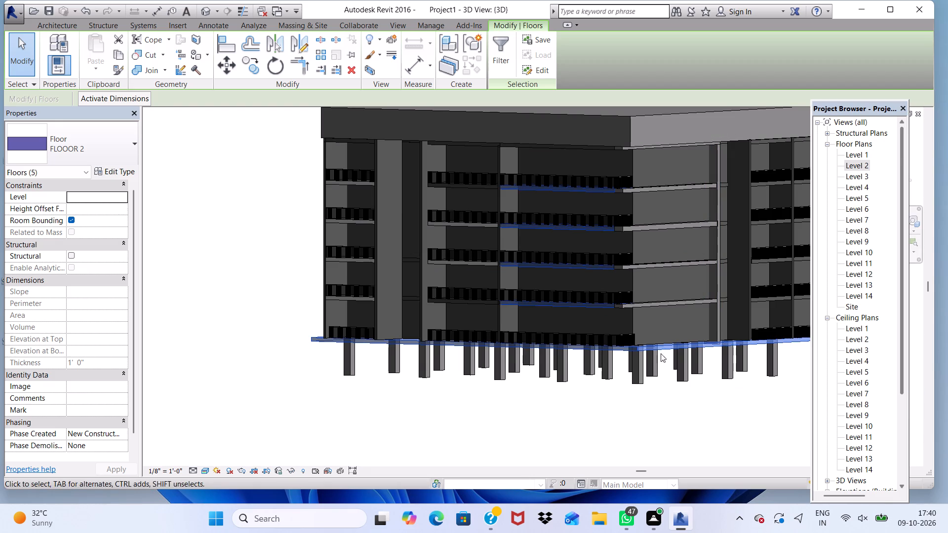
pyautogui.click(622, 406)
# Examine the facade's balcony slab edges up close and overall for any slab not yet retyped.
pyautogui.scroll(15, 584, 200)
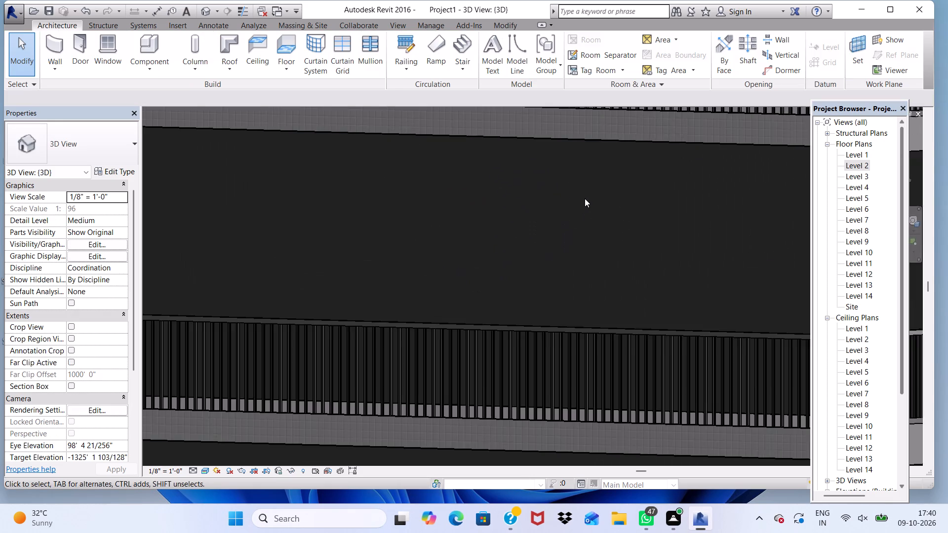
pyautogui.scroll(-15, 585, 198)
pyautogui.scroll(3, 591, 278)
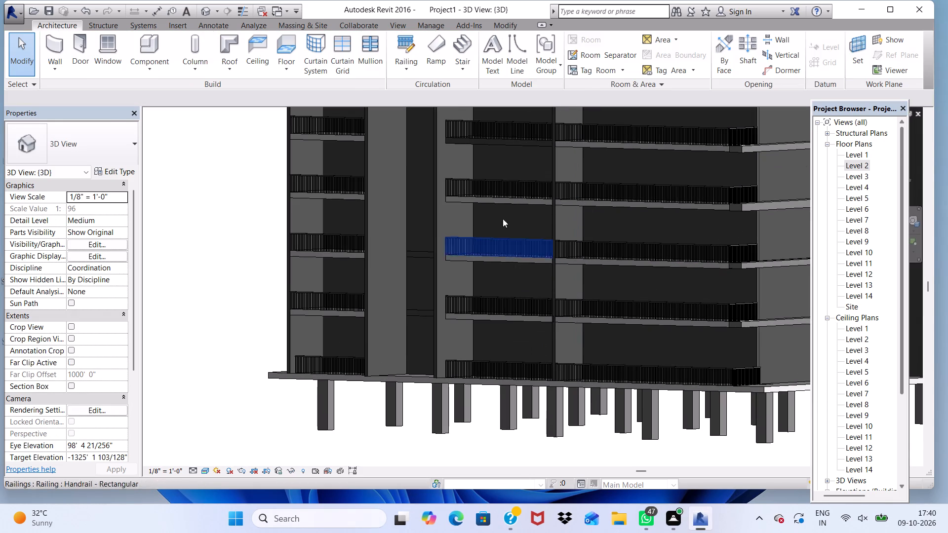
pyautogui.scroll(-3, 490, 135)
pyautogui.scroll(5, 491, 345)
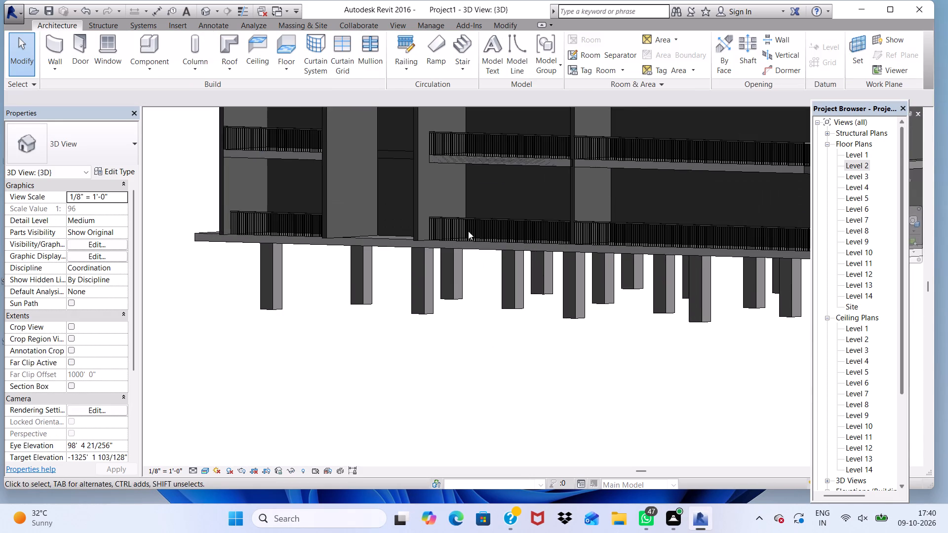
pyautogui.scroll(5, 467, 221)
pyautogui.scroll(-4, 484, 214)
pyautogui.scroll(-3, 452, 244)
pyautogui.scroll(-4, 468, 166)
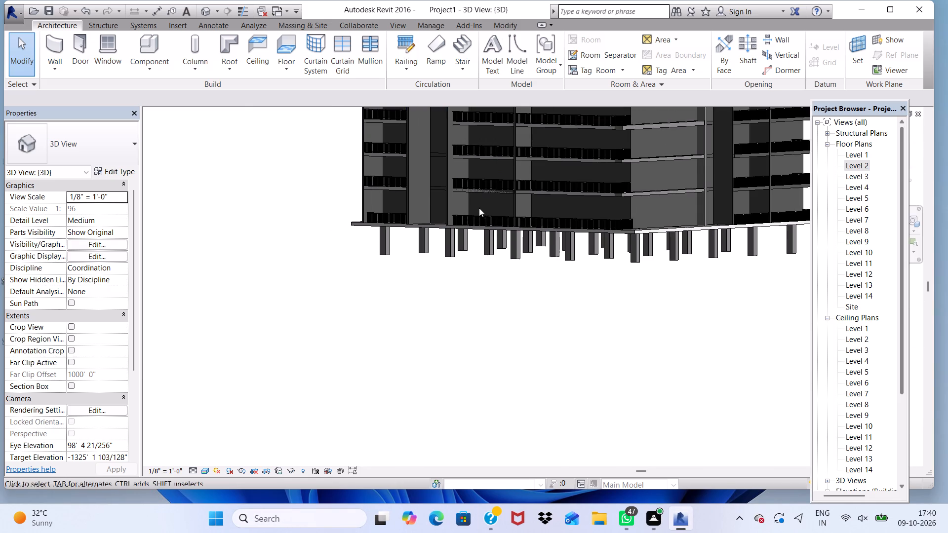
pyautogui.scroll(-6, 478, 236)
# Change the neighbouring stack's Level 11 balcony slab to floor type FLOOOR 2.
pyautogui.scroll(4, 490, 177)
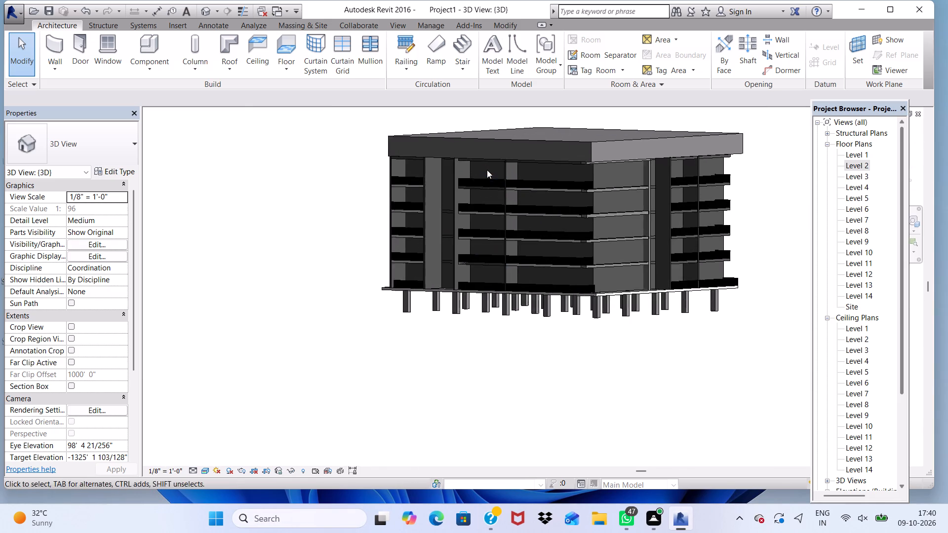
pyautogui.scroll(18, 487, 170)
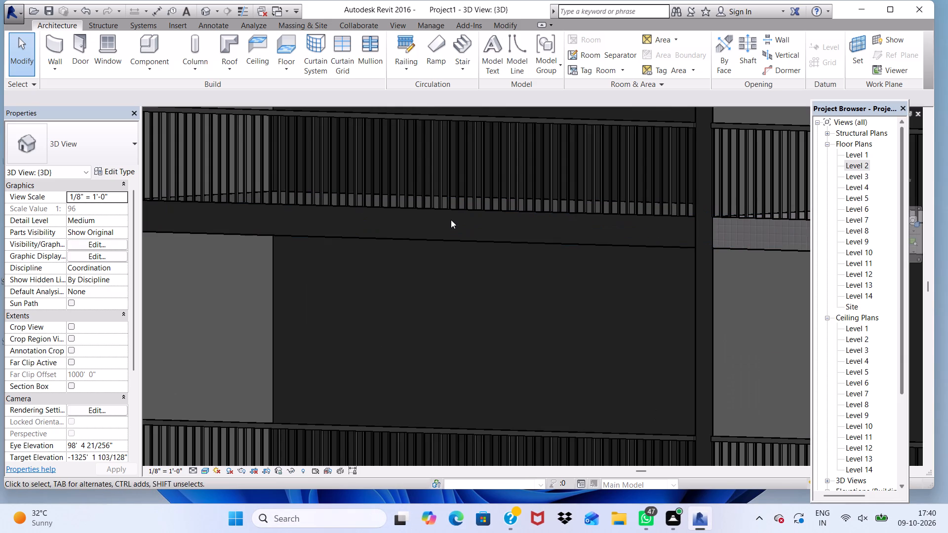
pyautogui.click(451, 210)
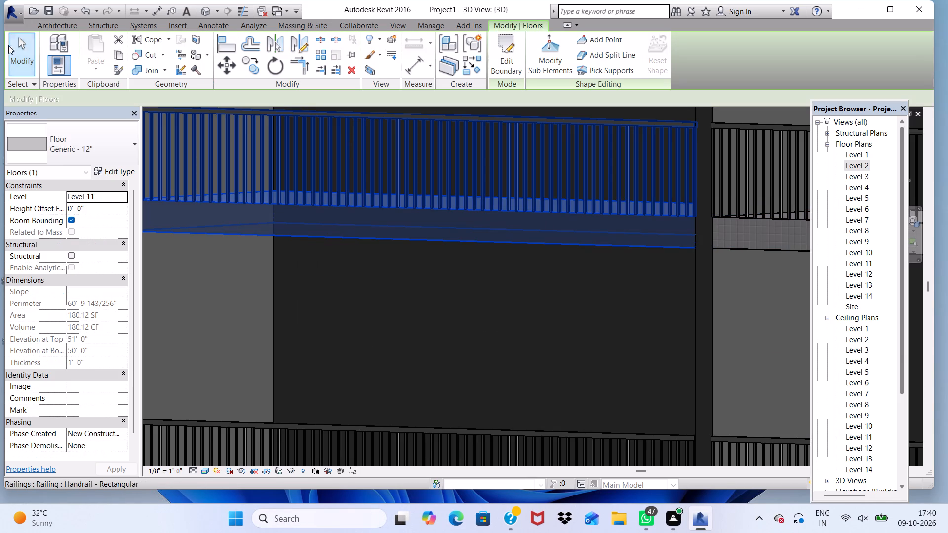
pyautogui.click(138, 148)
pyautogui.click(129, 232)
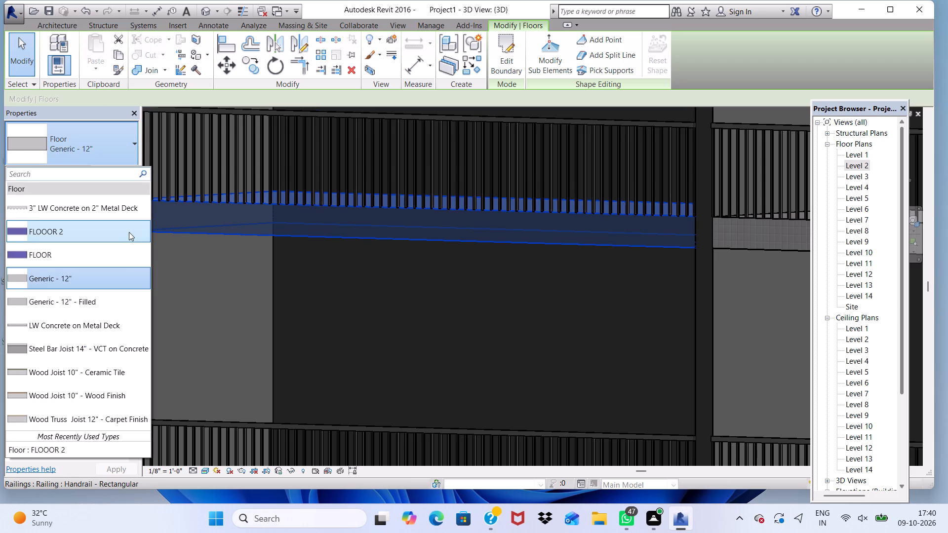
pyautogui.click(296, 228)
# Examine the building's other facades for balcony slabs still using the Generic - 12" floor type.
pyautogui.scroll(-5, 297, 228)
pyautogui.scroll(-2, 356, 208)
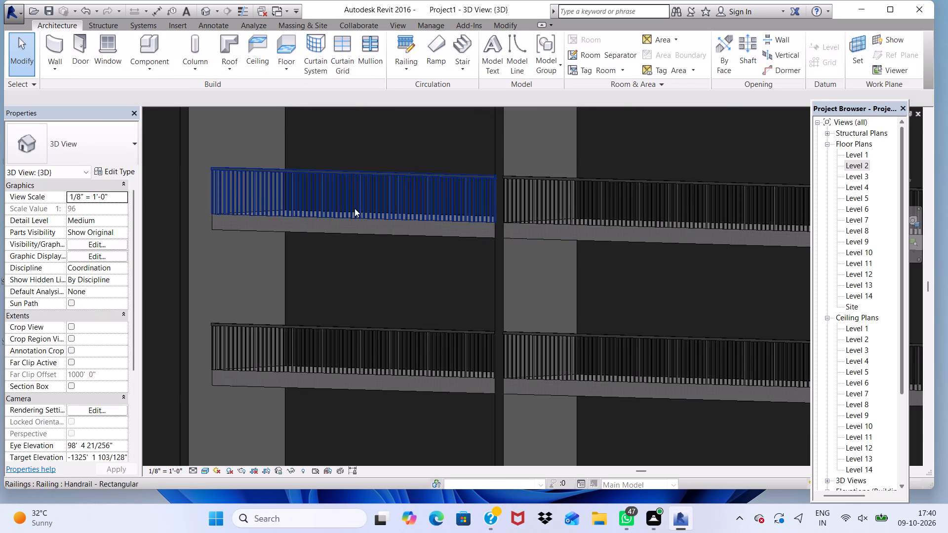
pyautogui.scroll(-3, 355, 208)
pyautogui.scroll(-4, 395, 187)
pyautogui.scroll(4, 643, 210)
pyautogui.scroll(-4, 643, 210)
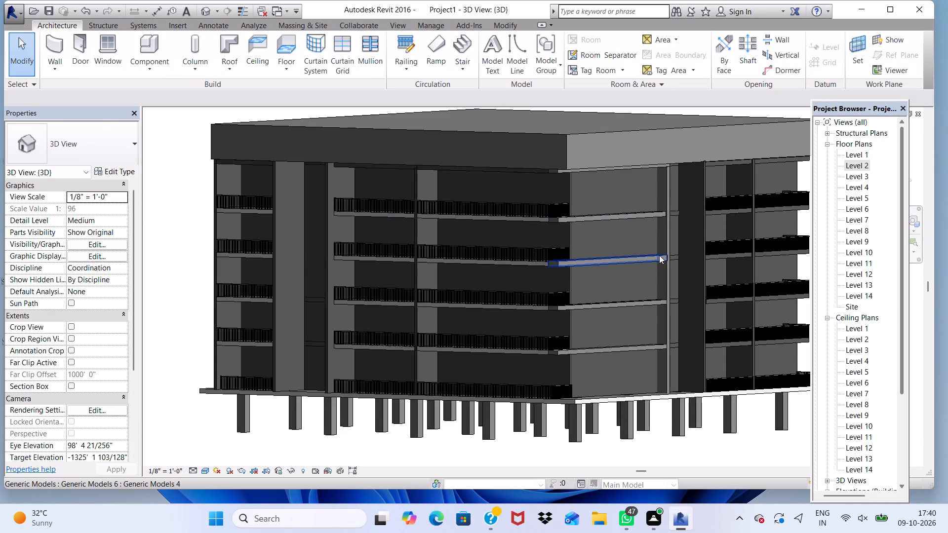
pyautogui.scroll(-1, 678, 277)
pyautogui.keyDown('shift'); pyautogui.moveTo(678, 286); pyautogui.dragTo(527, 275, button='middle'); pyautogui.keyUp('shift')
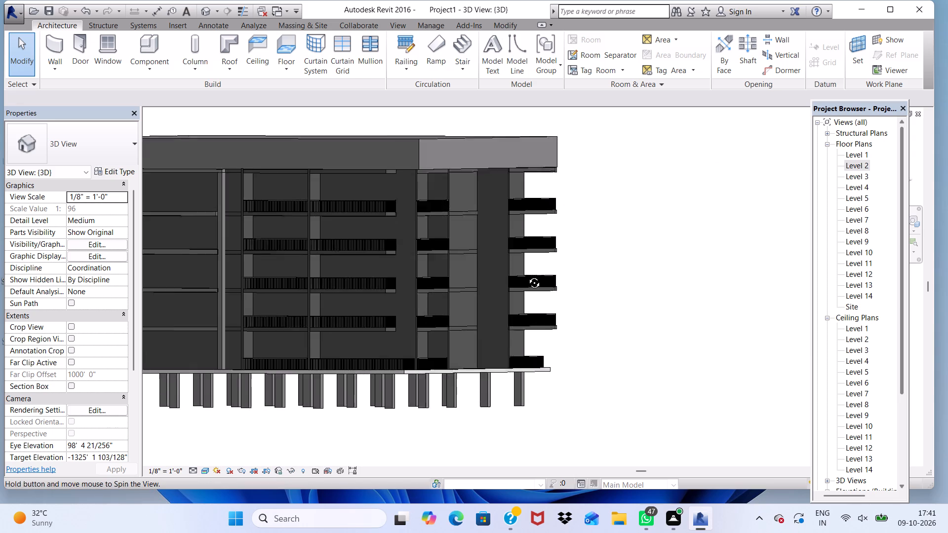
pyautogui.keyDown('shift'); pyautogui.moveTo(527, 275); pyautogui.dragTo(578, 247, button='middle'); pyautogui.keyUp('shift')
pyautogui.scroll(3, 513, 201)
pyautogui.scroll(5, 408, 149)
pyautogui.scroll(-5, 408, 149)
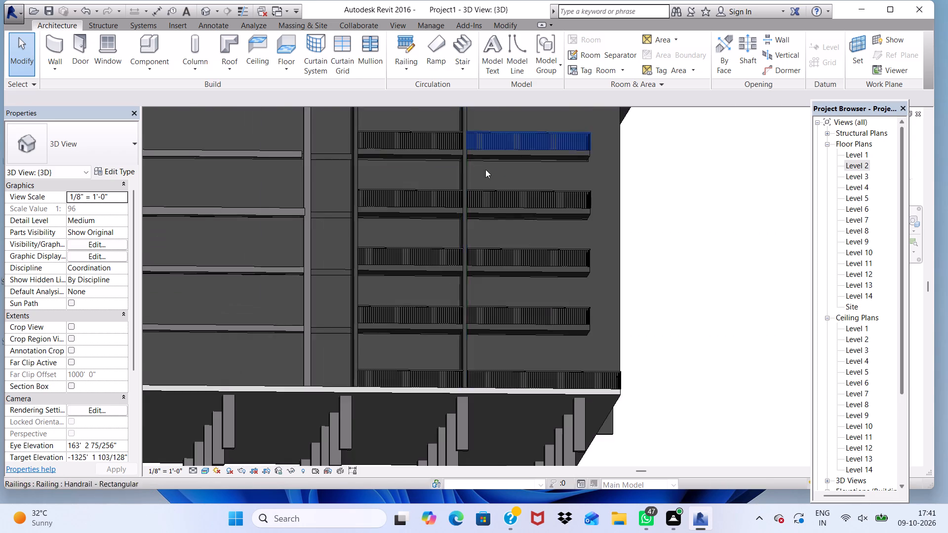
pyautogui.scroll(-2, 485, 169)
pyautogui.scroll(7, 408, 167)
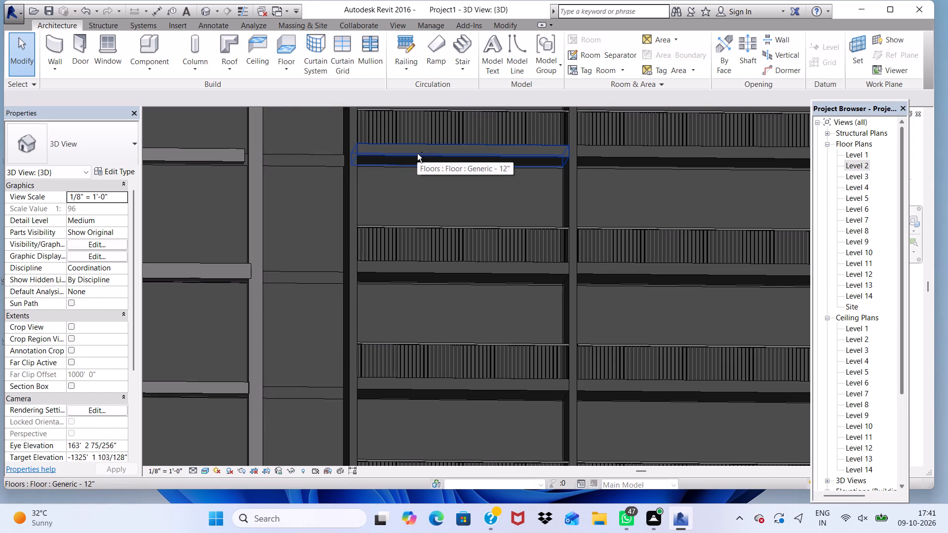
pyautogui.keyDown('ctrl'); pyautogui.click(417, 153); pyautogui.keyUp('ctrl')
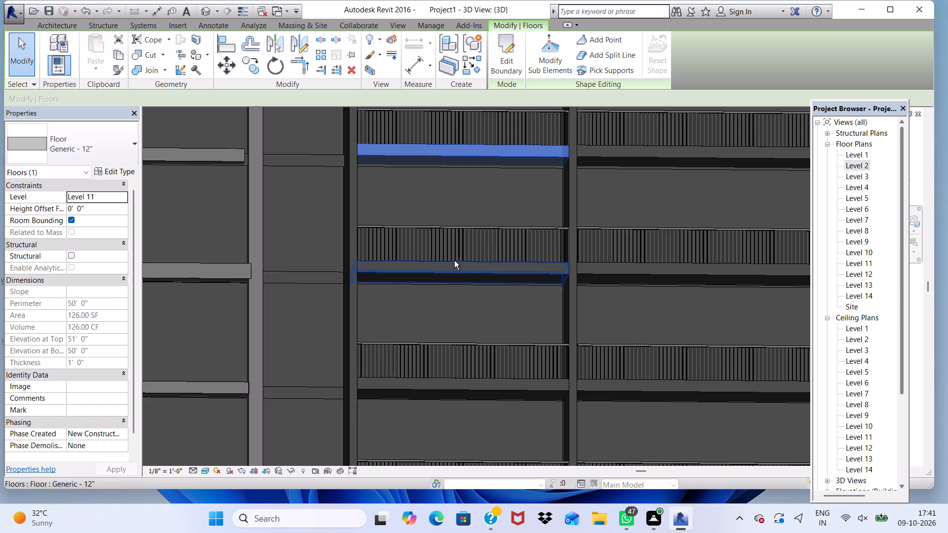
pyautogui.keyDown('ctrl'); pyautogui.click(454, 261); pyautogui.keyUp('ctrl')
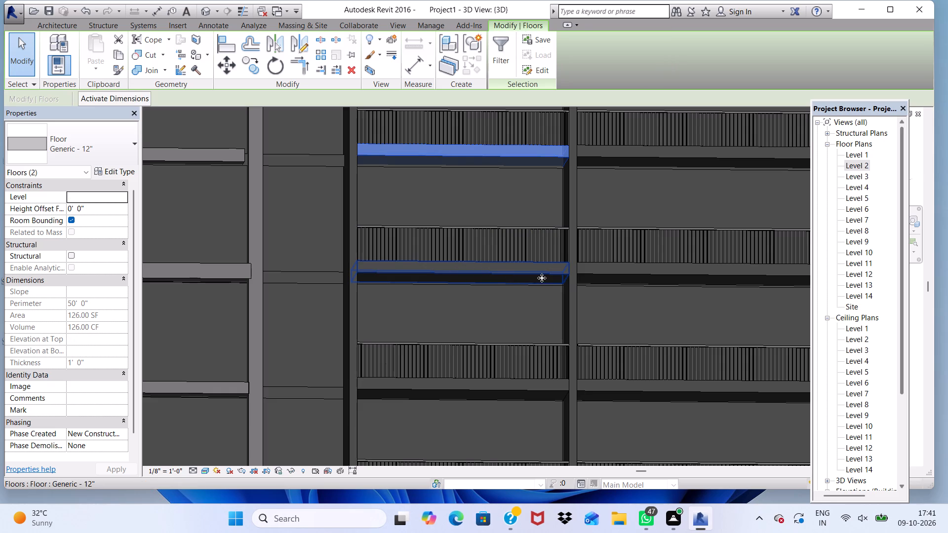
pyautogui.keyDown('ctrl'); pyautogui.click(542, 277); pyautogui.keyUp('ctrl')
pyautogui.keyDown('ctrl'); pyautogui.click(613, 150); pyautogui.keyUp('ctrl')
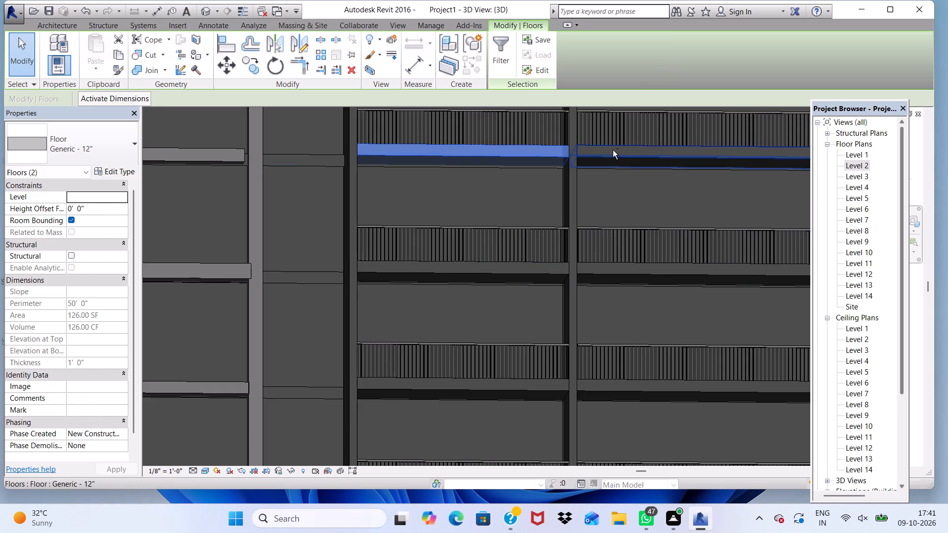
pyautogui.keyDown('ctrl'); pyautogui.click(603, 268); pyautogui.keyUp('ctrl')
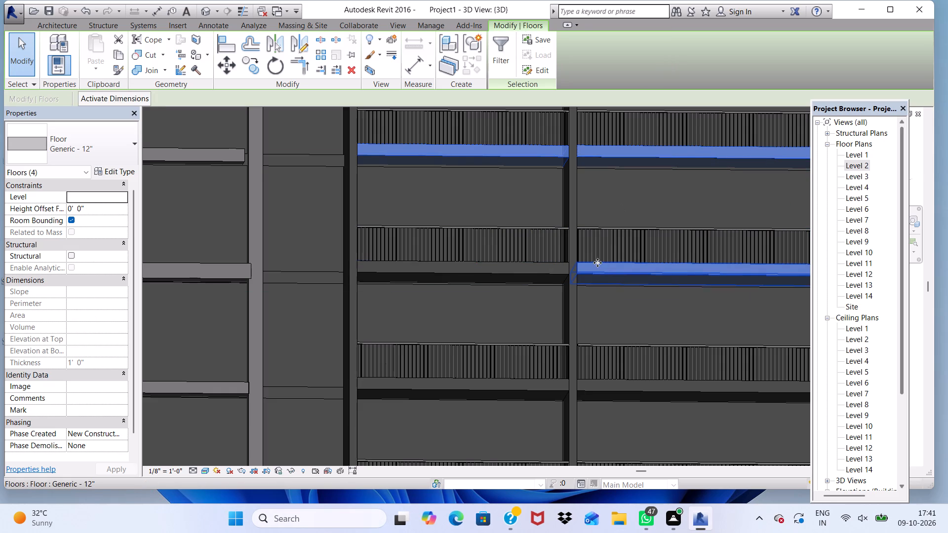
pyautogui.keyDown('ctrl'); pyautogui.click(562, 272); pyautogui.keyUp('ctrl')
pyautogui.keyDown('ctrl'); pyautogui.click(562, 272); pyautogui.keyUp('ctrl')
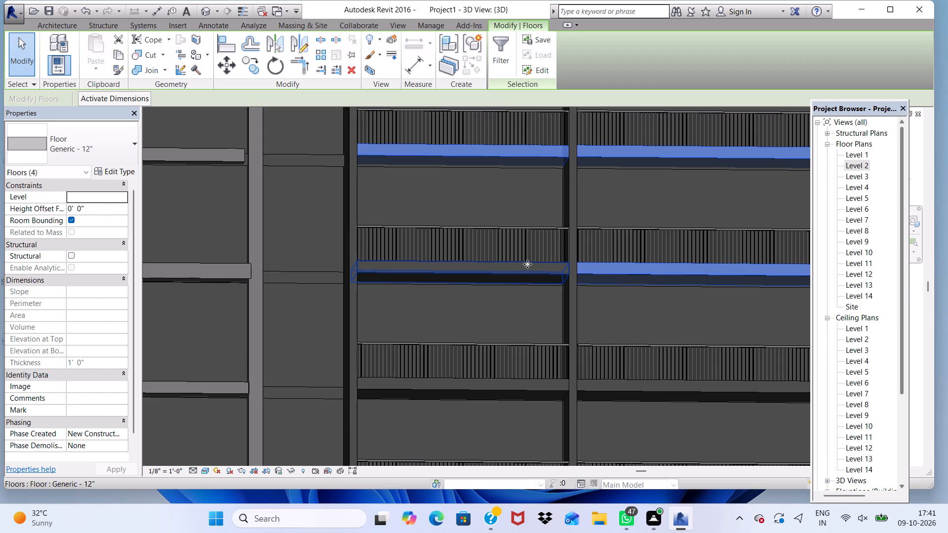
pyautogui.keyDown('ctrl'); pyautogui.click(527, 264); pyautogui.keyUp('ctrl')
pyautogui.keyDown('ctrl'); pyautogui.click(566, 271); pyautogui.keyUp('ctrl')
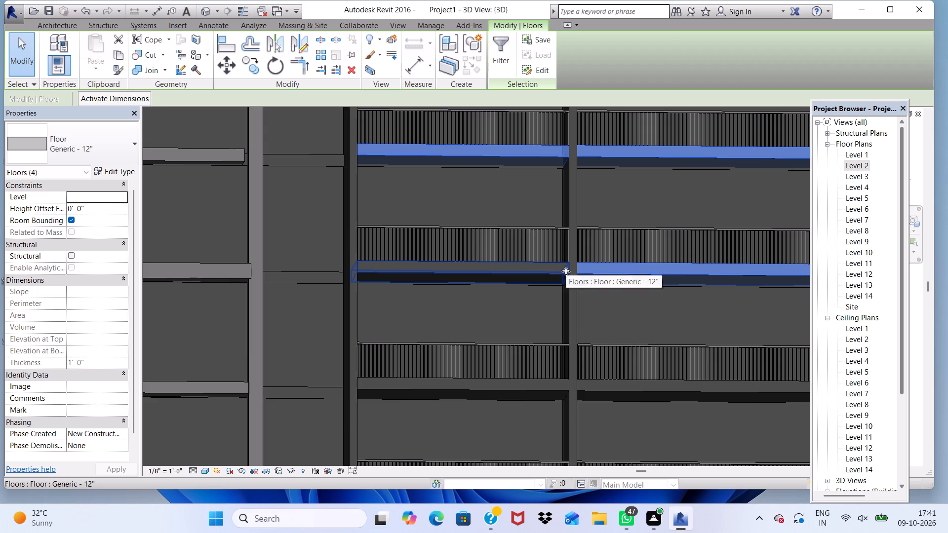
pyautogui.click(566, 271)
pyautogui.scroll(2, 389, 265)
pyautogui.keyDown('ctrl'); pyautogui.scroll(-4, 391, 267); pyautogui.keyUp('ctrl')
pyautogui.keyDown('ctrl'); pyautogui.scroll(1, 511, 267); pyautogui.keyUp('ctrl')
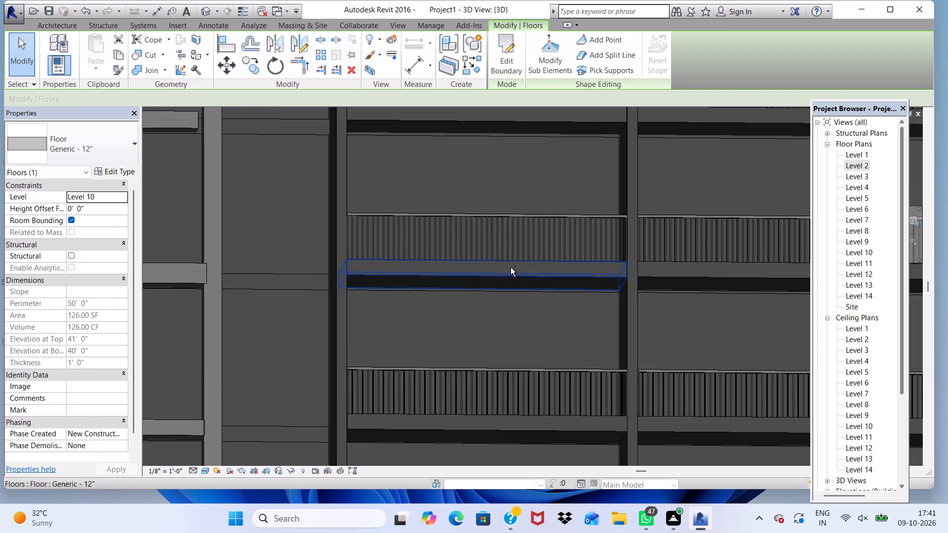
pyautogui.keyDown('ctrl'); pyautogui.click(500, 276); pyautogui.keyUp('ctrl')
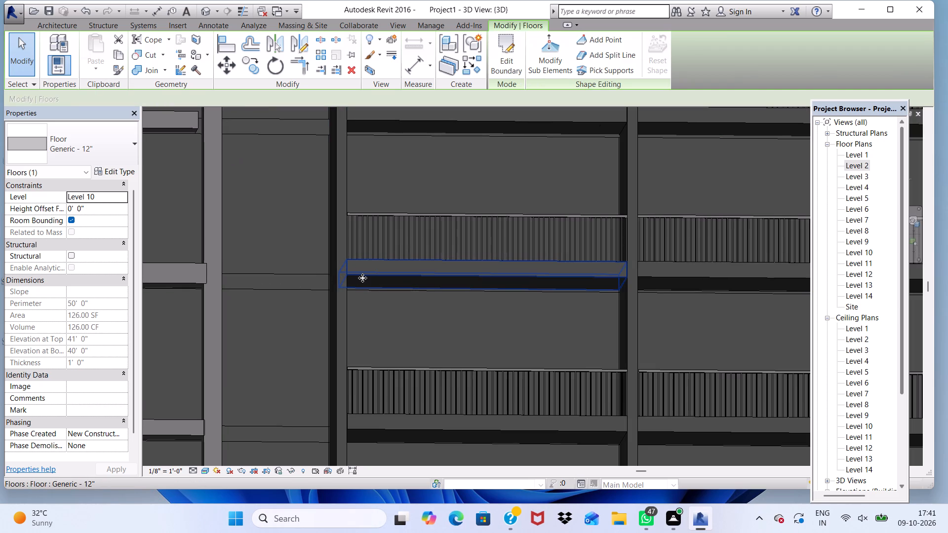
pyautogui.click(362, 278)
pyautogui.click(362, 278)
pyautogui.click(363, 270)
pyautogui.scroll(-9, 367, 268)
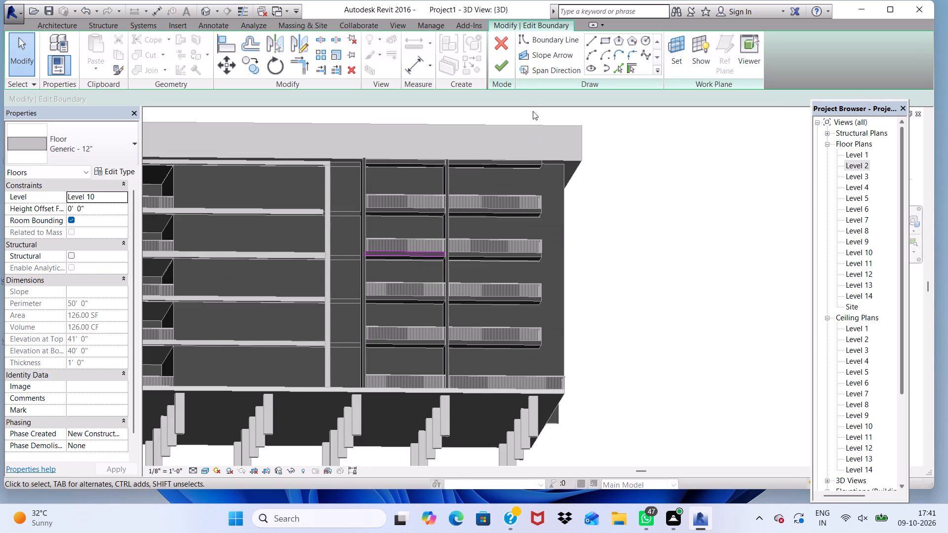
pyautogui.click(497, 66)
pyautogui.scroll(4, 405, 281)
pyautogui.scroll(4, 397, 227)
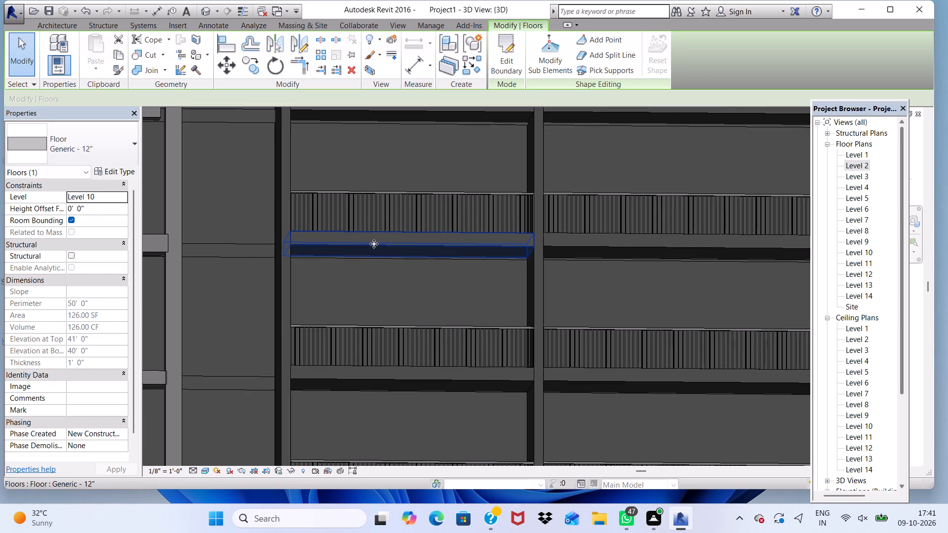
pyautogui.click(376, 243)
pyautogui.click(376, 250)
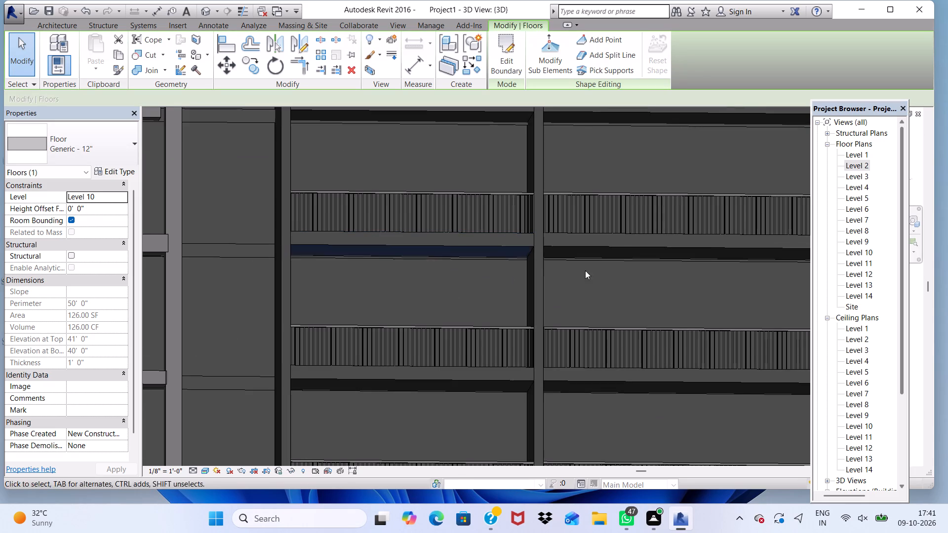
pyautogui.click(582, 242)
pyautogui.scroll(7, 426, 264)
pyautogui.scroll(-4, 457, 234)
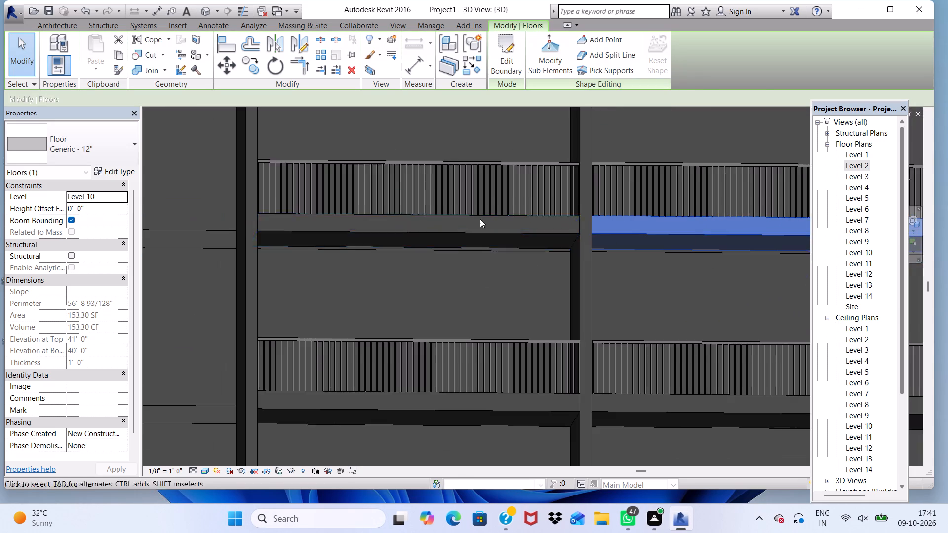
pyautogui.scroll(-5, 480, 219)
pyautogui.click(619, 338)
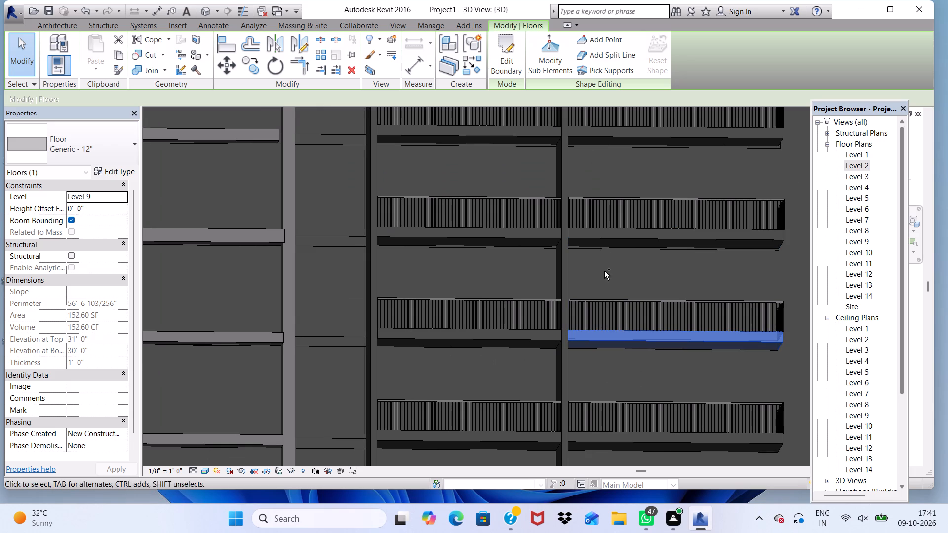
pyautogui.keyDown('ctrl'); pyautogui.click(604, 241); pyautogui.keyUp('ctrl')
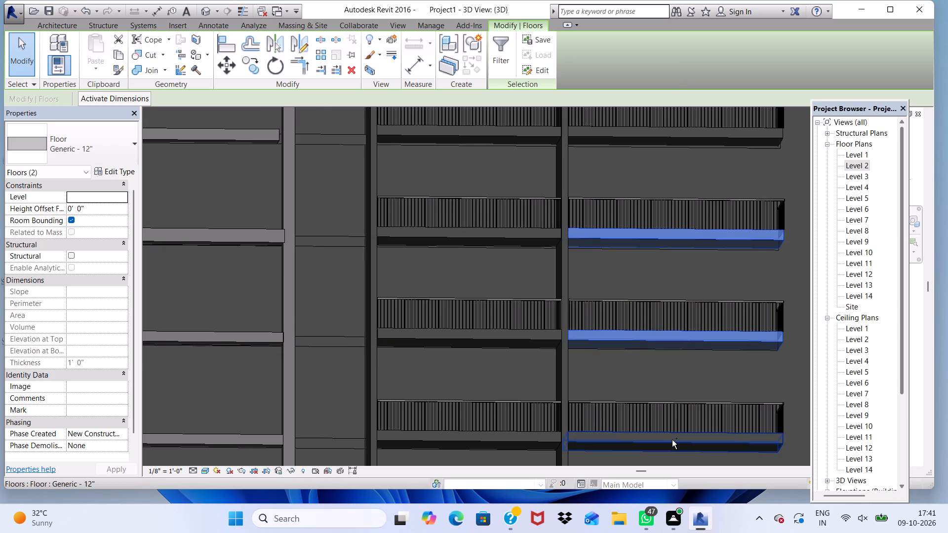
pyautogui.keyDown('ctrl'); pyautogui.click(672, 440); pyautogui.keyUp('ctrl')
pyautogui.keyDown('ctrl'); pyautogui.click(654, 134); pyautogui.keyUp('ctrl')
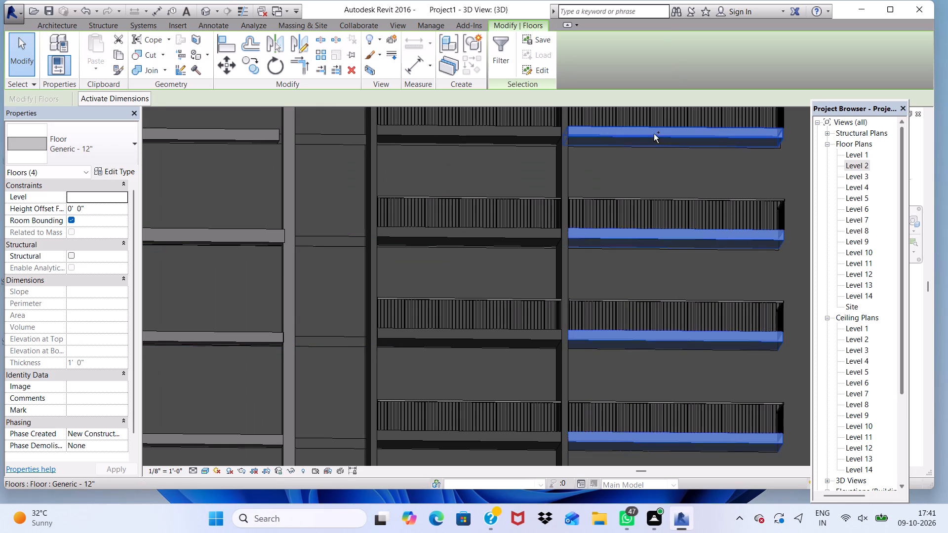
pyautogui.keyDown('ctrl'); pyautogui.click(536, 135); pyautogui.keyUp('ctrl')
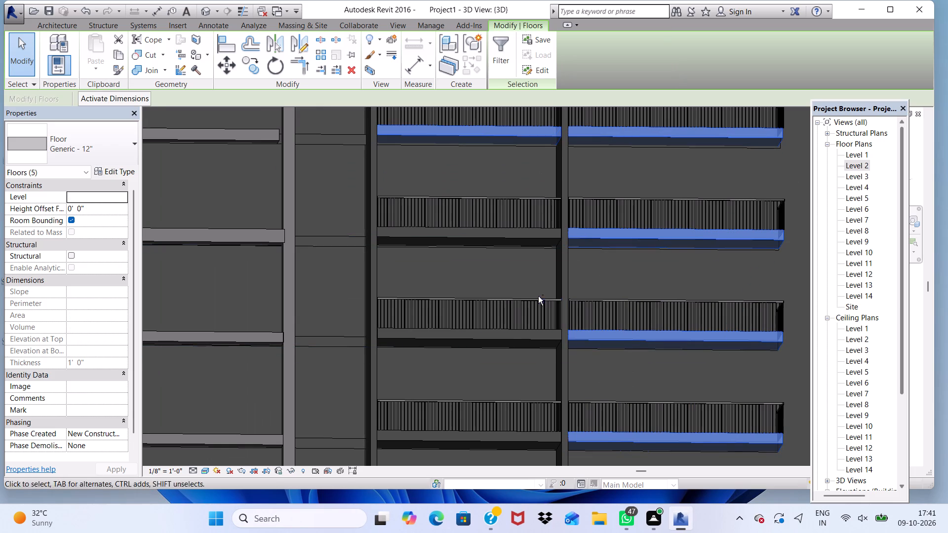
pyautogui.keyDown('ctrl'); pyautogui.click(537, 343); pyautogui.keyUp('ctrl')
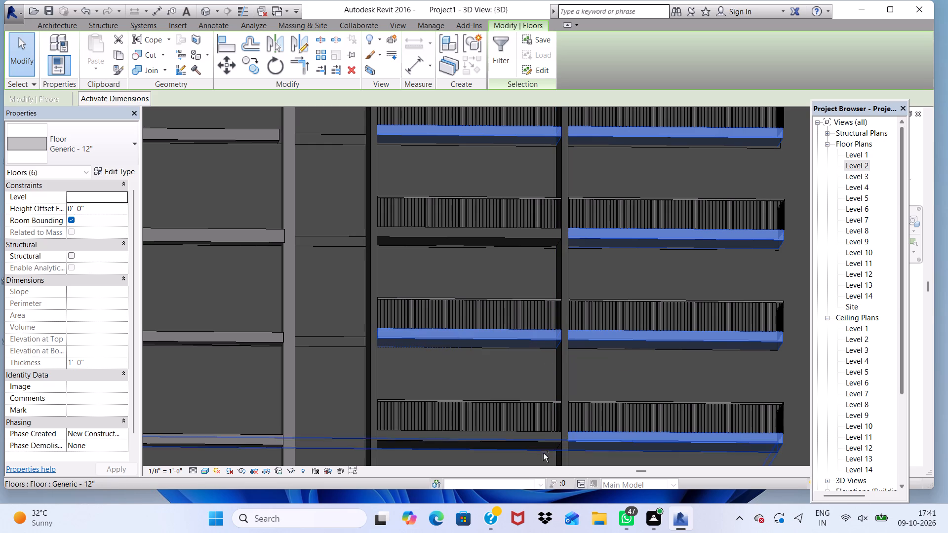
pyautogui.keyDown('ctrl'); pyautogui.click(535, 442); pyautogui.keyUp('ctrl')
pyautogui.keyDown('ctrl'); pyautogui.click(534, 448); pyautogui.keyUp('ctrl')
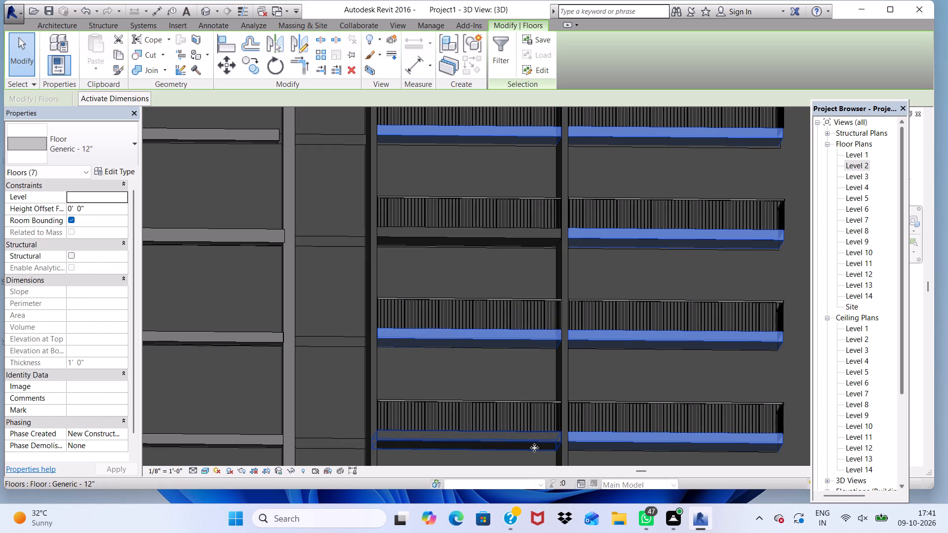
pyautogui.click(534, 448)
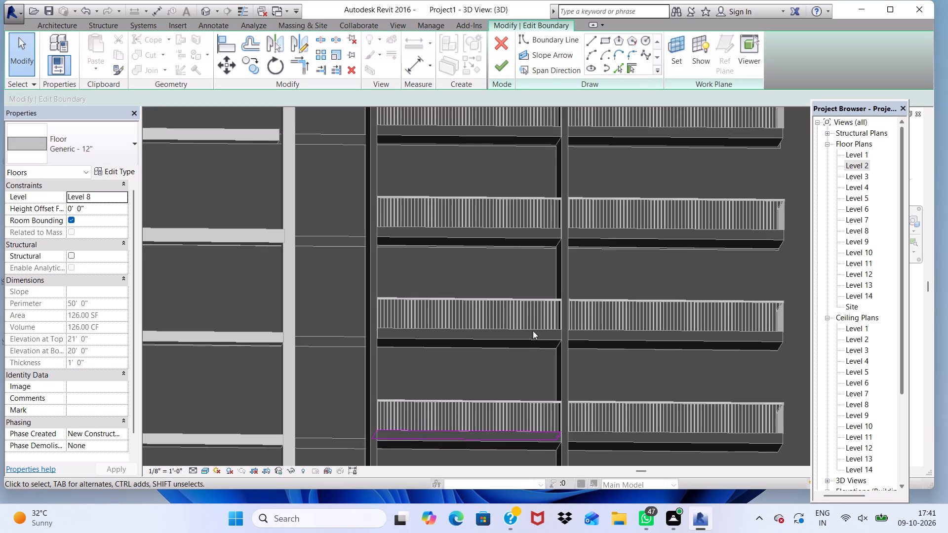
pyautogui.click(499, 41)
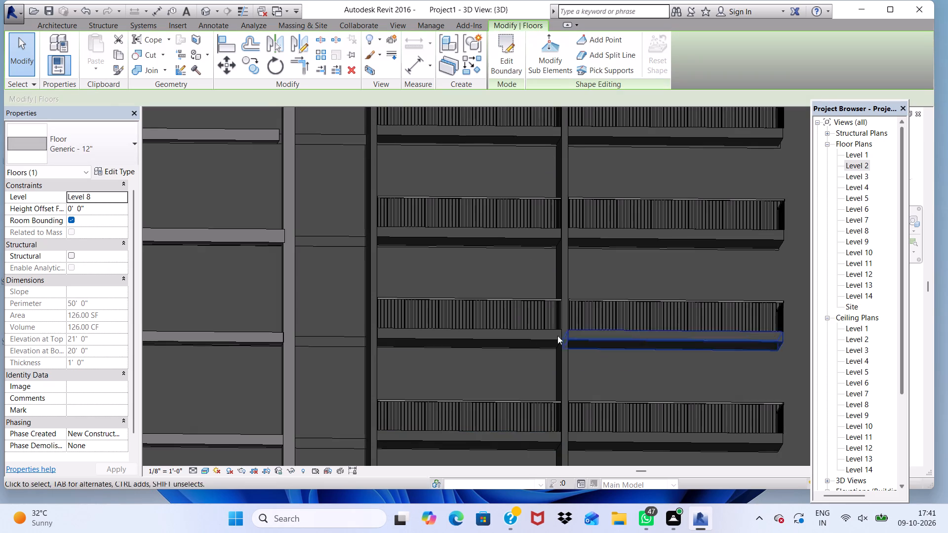
# Select the Level 8 to 11 balcony slabs of both adjoining railed stacks on this facade and change them to floor type FLOOOR 2.
pyautogui.scroll(-10, 555, 331)
pyautogui.scroll(8, 609, 352)
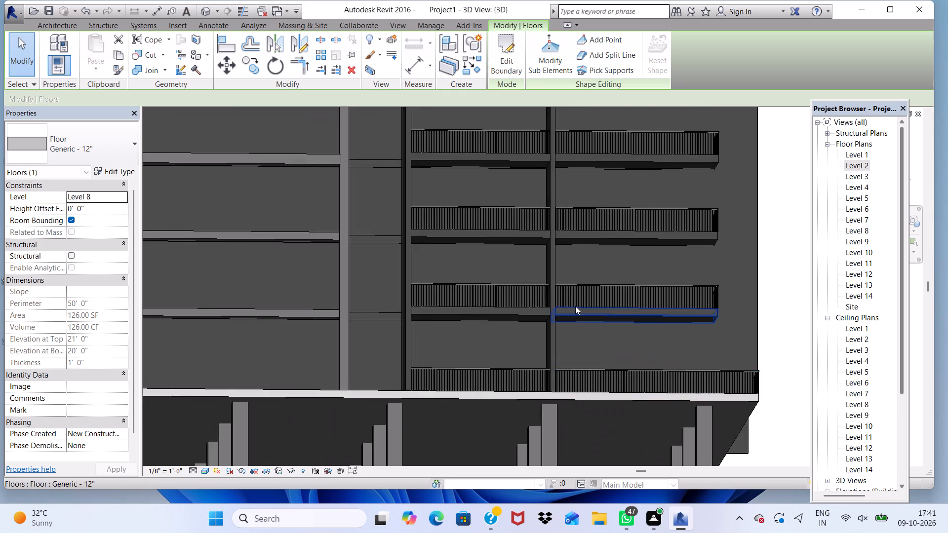
pyautogui.scroll(4, 575, 306)
pyautogui.click(576, 309)
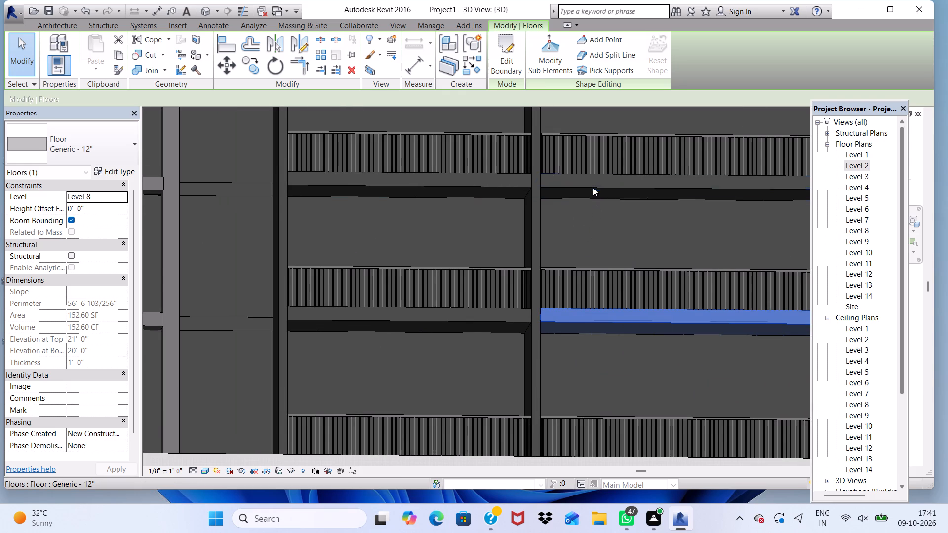
pyautogui.scroll(-10, 595, 185)
pyautogui.scroll(7, 605, 213)
pyautogui.click(590, 156)
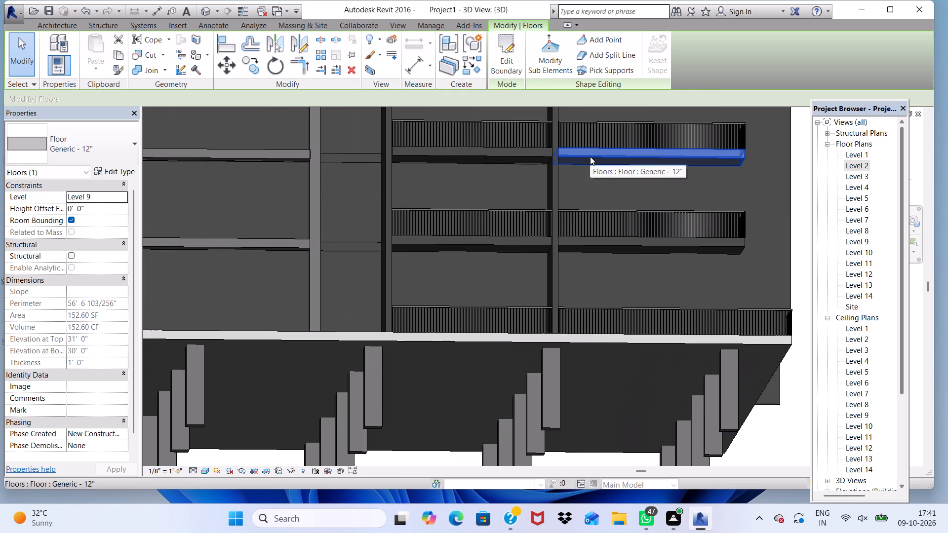
pyautogui.keyDown('ctrl'); pyautogui.click(575, 245); pyautogui.keyUp('ctrl')
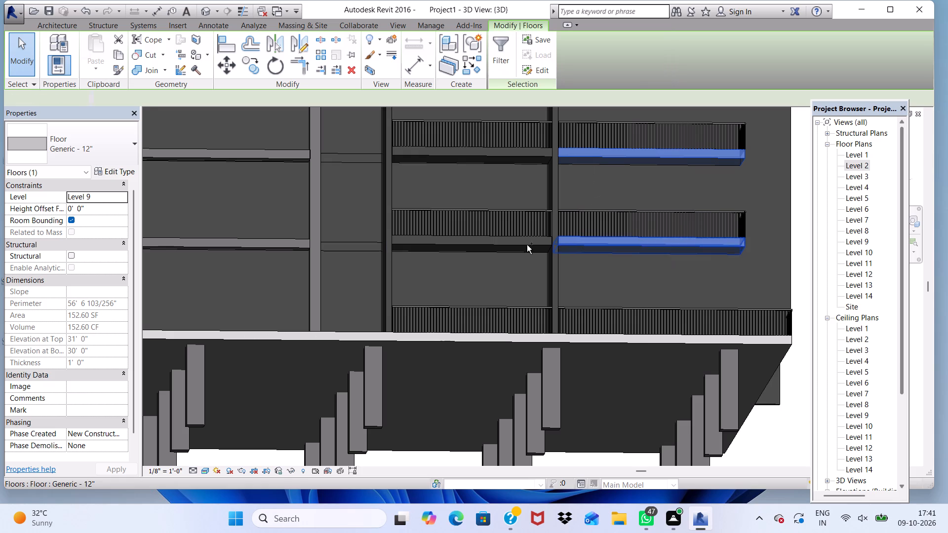
pyautogui.keyDown('ctrl'); pyautogui.click(476, 247); pyautogui.keyUp('ctrl')
pyautogui.keyDown('ctrl'); pyautogui.click(476, 245); pyautogui.keyUp('ctrl')
pyautogui.keyDown('ctrl'); pyautogui.click(478, 245); pyautogui.keyUp('ctrl')
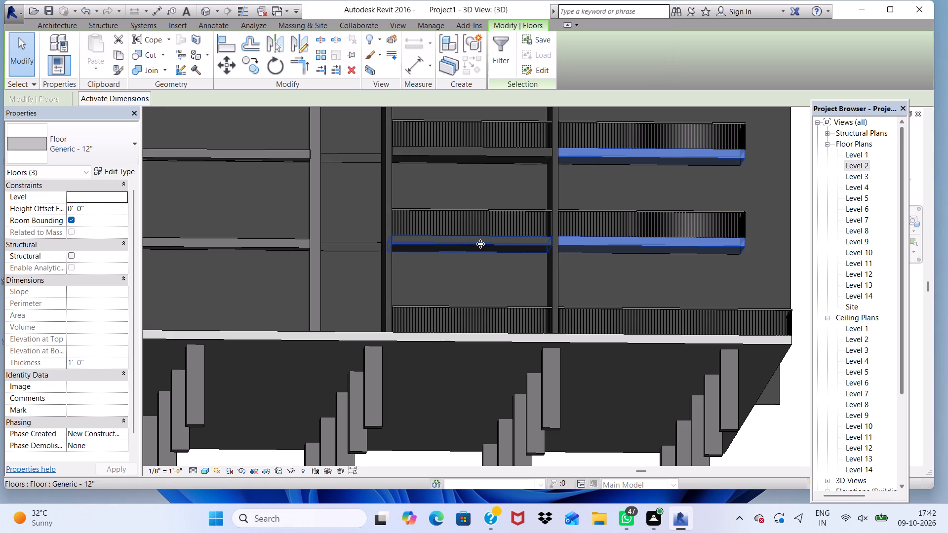
pyautogui.keyDown('ctrl'); pyautogui.click(470, 154); pyautogui.keyUp('ctrl')
pyautogui.keyDown('ctrl'); pyautogui.scroll(-8, 446, 198); pyautogui.keyUp('ctrl')
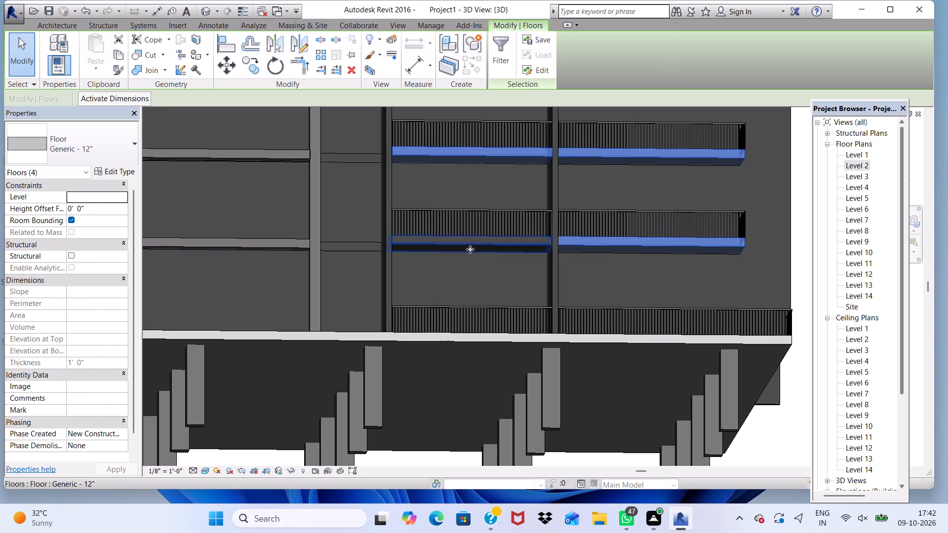
pyautogui.scroll(7, 583, 145)
pyautogui.scroll(-14, 588, 128)
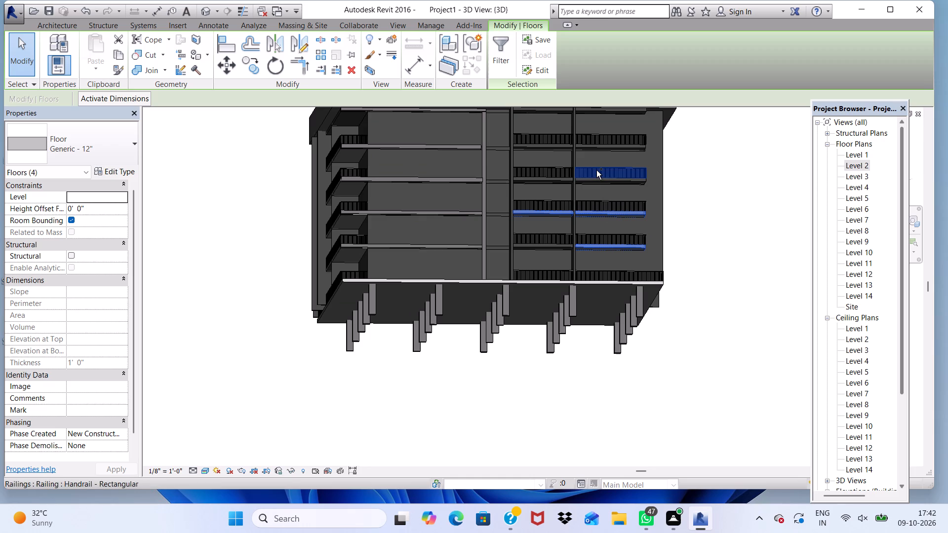
pyautogui.keyDown('ctrl'); pyautogui.scroll(9, 596, 170); pyautogui.keyUp('ctrl')
pyautogui.keyDown('ctrl'); pyautogui.click(588, 181); pyautogui.keyUp('ctrl')
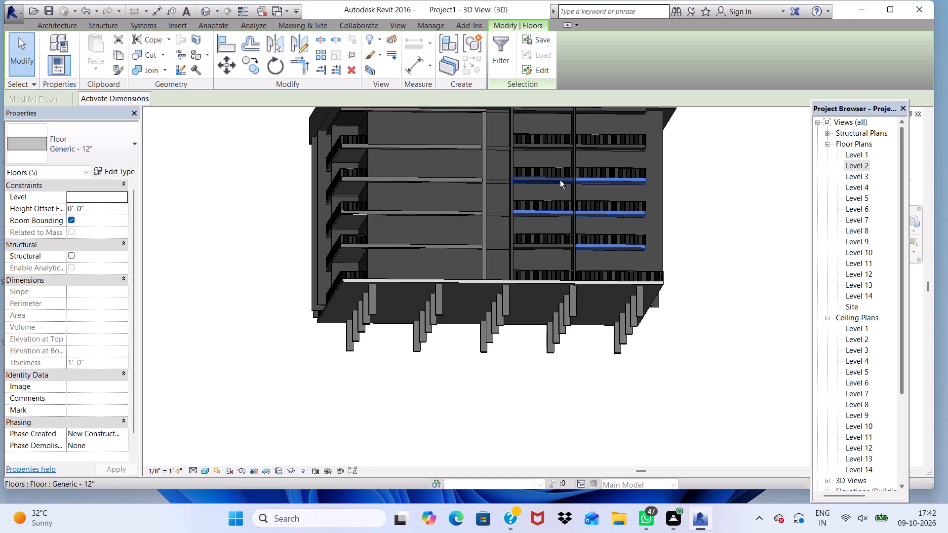
pyautogui.keyDown('ctrl'); pyautogui.click(560, 180); pyautogui.keyUp('ctrl')
pyautogui.keyDown('ctrl'); pyautogui.click(603, 146); pyautogui.keyUp('ctrl')
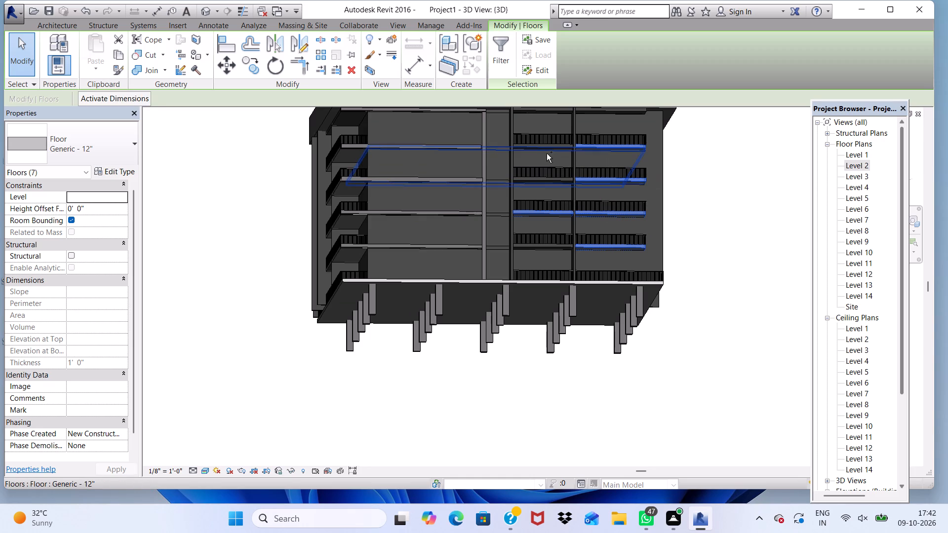
pyautogui.keyDown('ctrl'); pyautogui.click(548, 145); pyautogui.keyUp('ctrl')
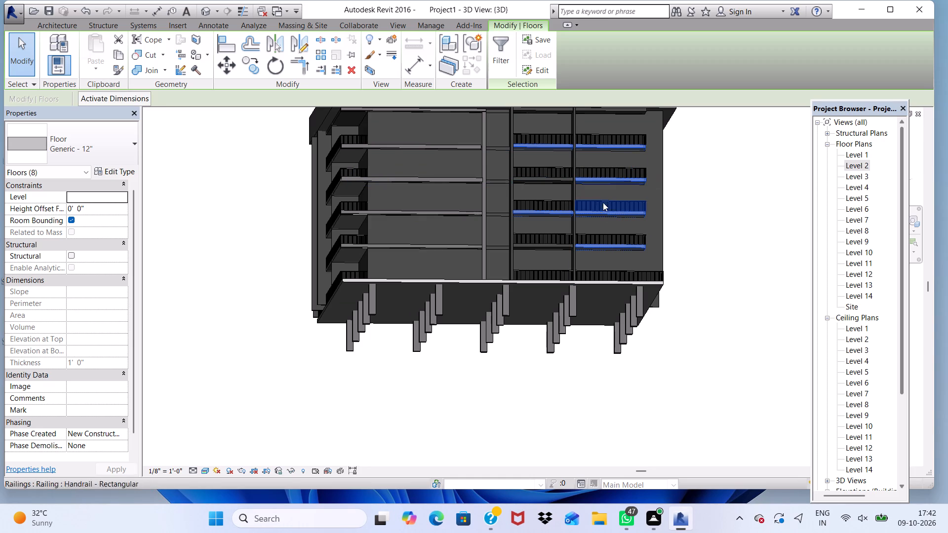
pyautogui.keyDown('ctrl'); pyautogui.click(127, 142); pyautogui.keyUp('ctrl')
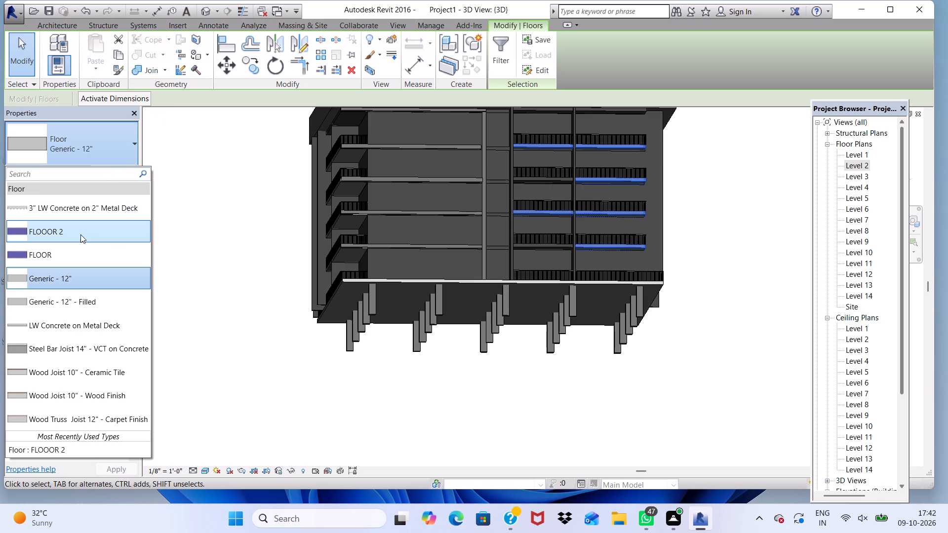
pyautogui.keyDown('ctrl'); pyautogui.click(80, 234); pyautogui.keyUp('ctrl')
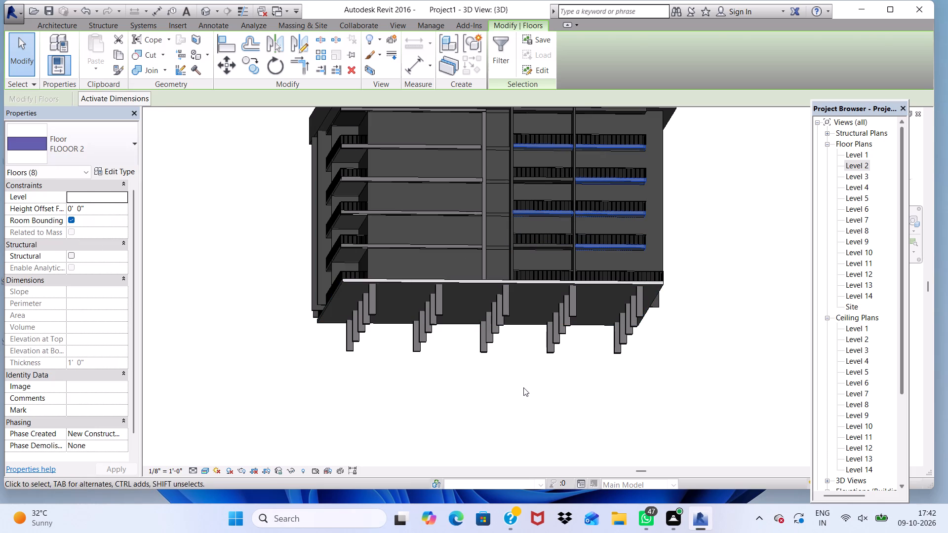
pyautogui.click(523, 387)
# Examine the retyped slabs and the adjacent facades for balcony slabs still using the Generic - 12" floor type.
pyautogui.scroll(4, 671, 280)
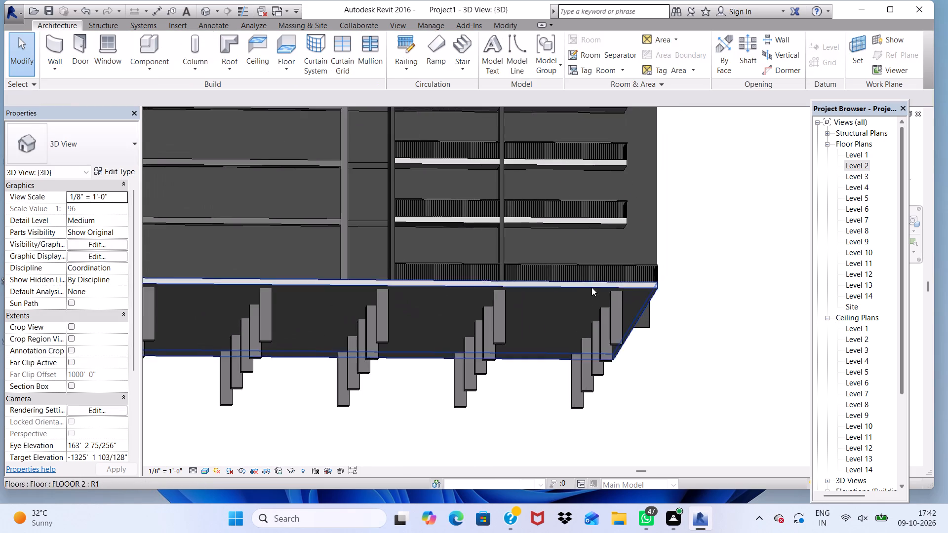
pyautogui.scroll(3, 573, 270)
pyautogui.scroll(-3, 549, 253)
pyautogui.keyDown('ctrl'); pyautogui.moveTo(538, 255); pyautogui.dragTo(489, 386, button='middle'); pyautogui.keyUp('ctrl')
pyautogui.keyDown('ctrl'); pyautogui.scroll(-1, 538, 255); pyautogui.keyUp('ctrl')
pyautogui.scroll(-5, 502, 253)
pyautogui.scroll(-8, 597, 239)
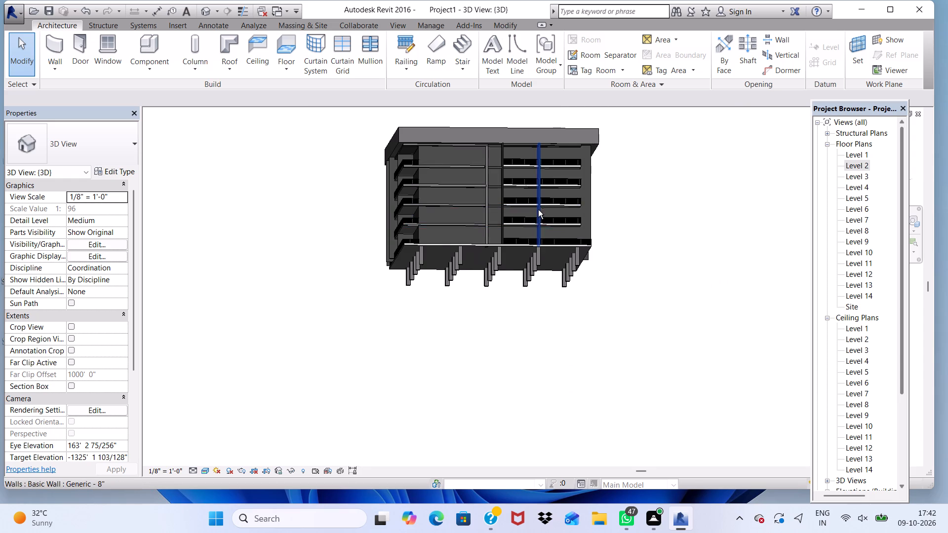
pyautogui.keyDown('shift'); pyautogui.moveTo(539, 211); pyautogui.dragTo(441, 175, button='middle'); pyautogui.keyUp('shift')
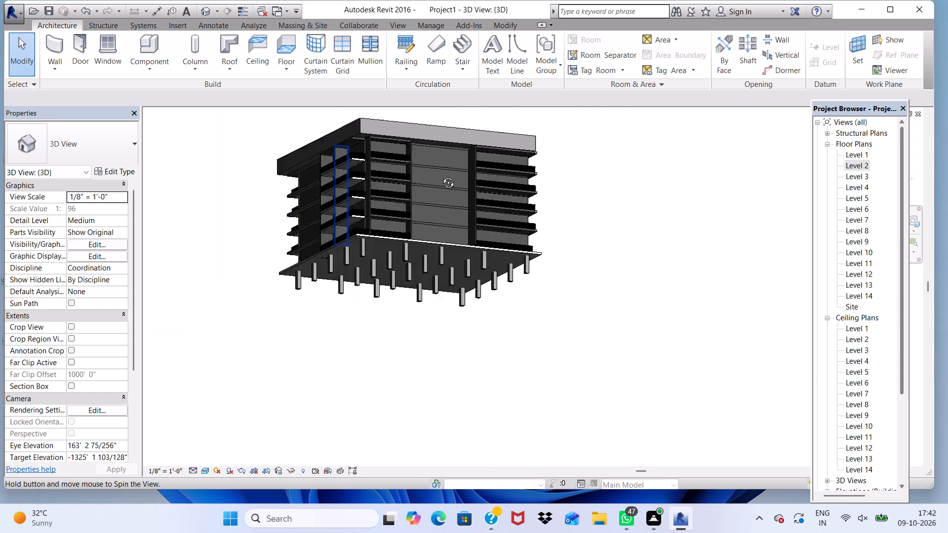
pyautogui.keyDown('shift'); pyautogui.moveTo(441, 175); pyautogui.dragTo(346, 268, button='middle'); pyautogui.keyUp('shift')
pyautogui.keyDown('shift'); pyautogui.scroll(10, 321, 210); pyautogui.keyUp('shift')
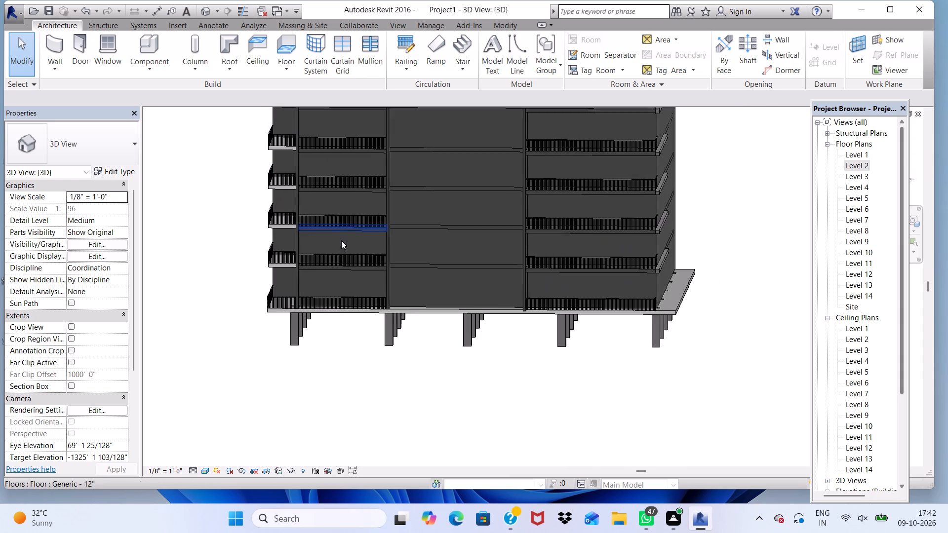
pyautogui.keyDown('shift'); pyautogui.scroll(9, 341, 240); pyautogui.keyUp('shift')
pyautogui.scroll(-7, 358, 208)
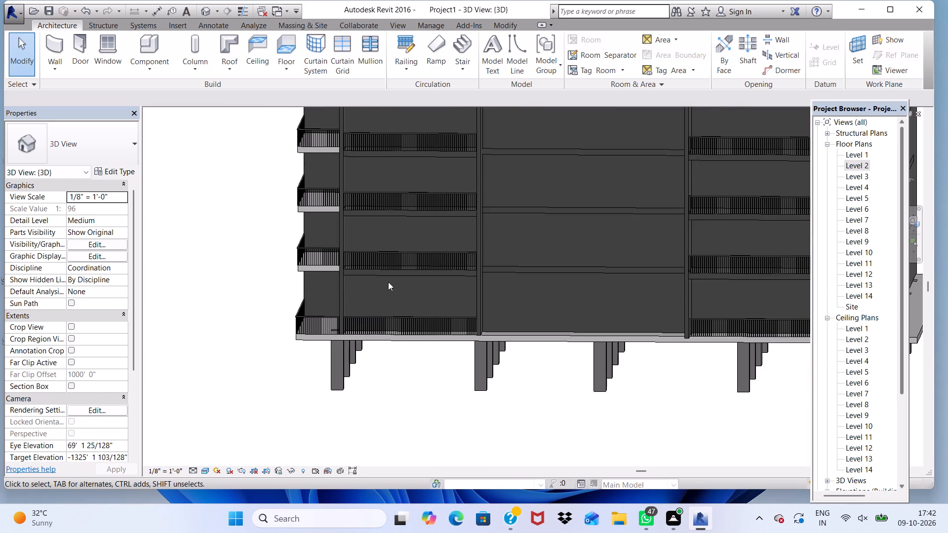
pyautogui.scroll(5, 389, 277)
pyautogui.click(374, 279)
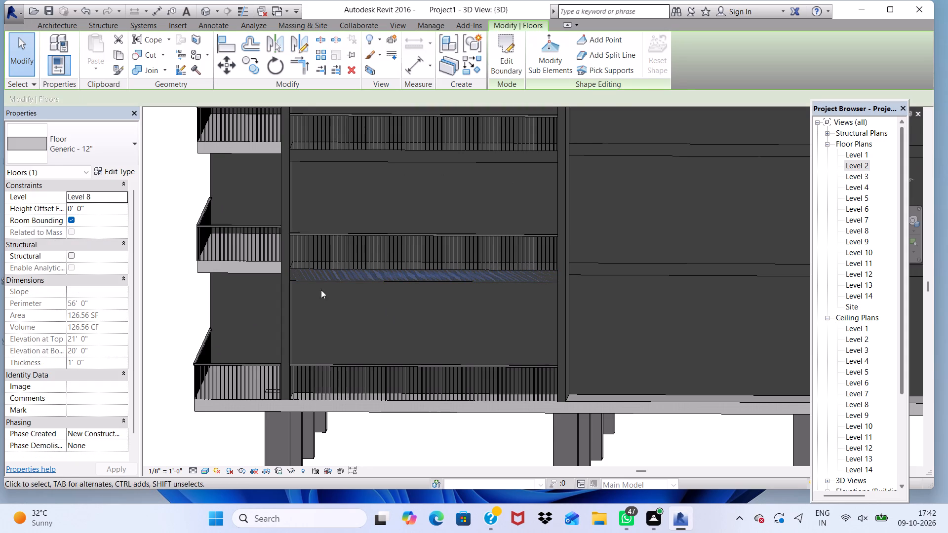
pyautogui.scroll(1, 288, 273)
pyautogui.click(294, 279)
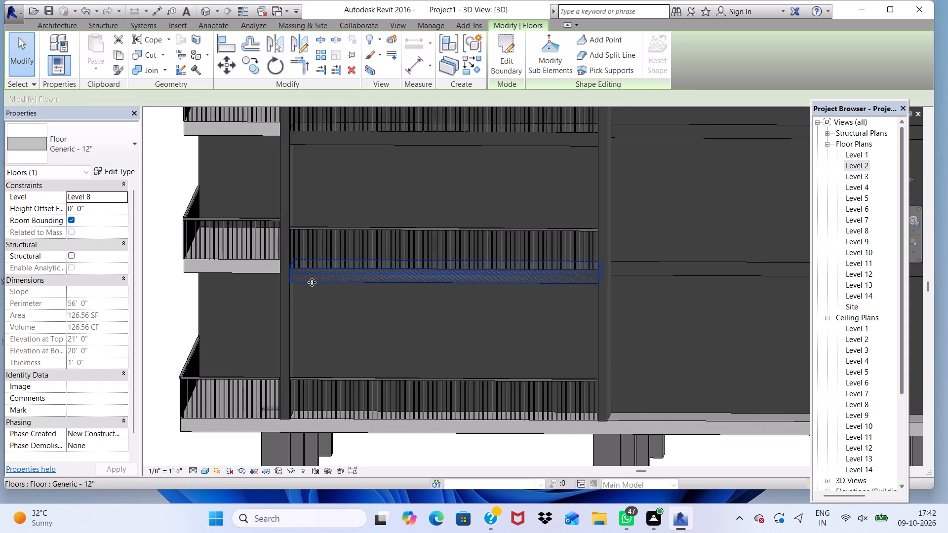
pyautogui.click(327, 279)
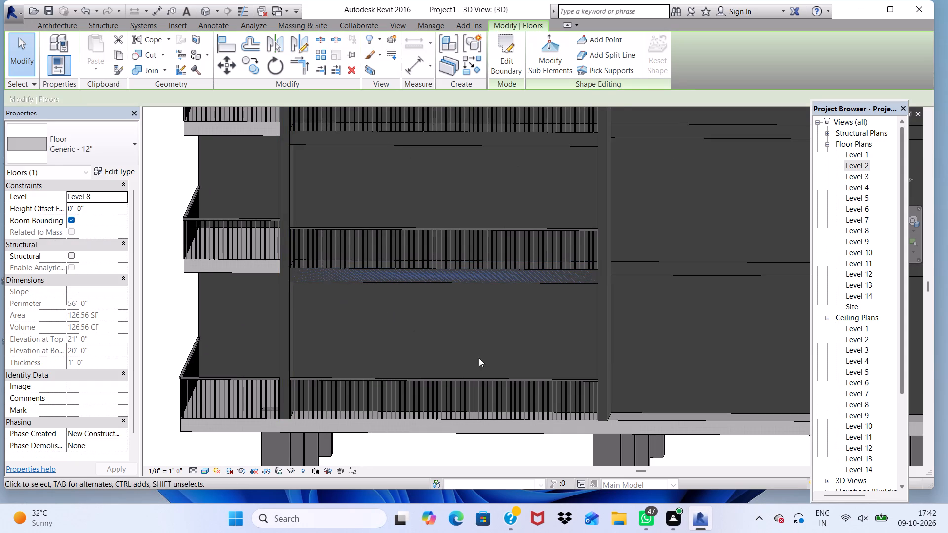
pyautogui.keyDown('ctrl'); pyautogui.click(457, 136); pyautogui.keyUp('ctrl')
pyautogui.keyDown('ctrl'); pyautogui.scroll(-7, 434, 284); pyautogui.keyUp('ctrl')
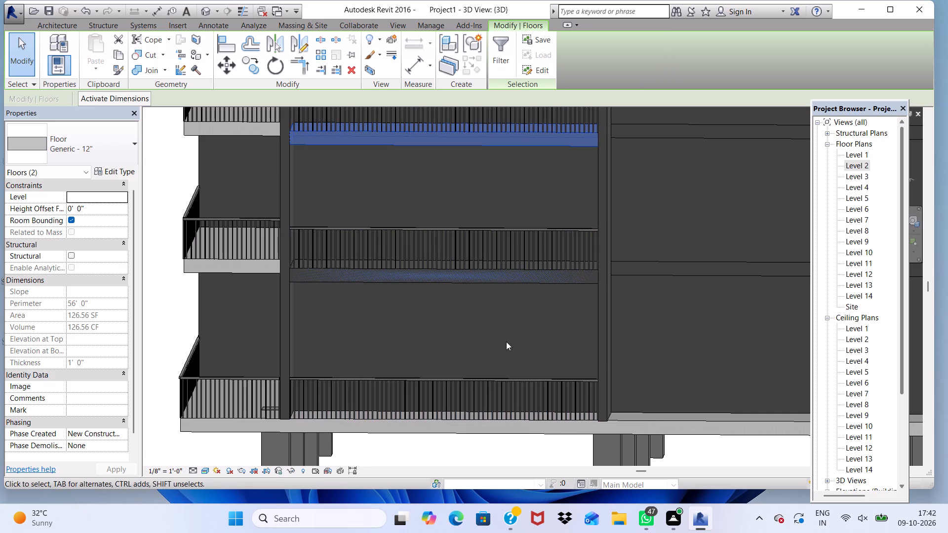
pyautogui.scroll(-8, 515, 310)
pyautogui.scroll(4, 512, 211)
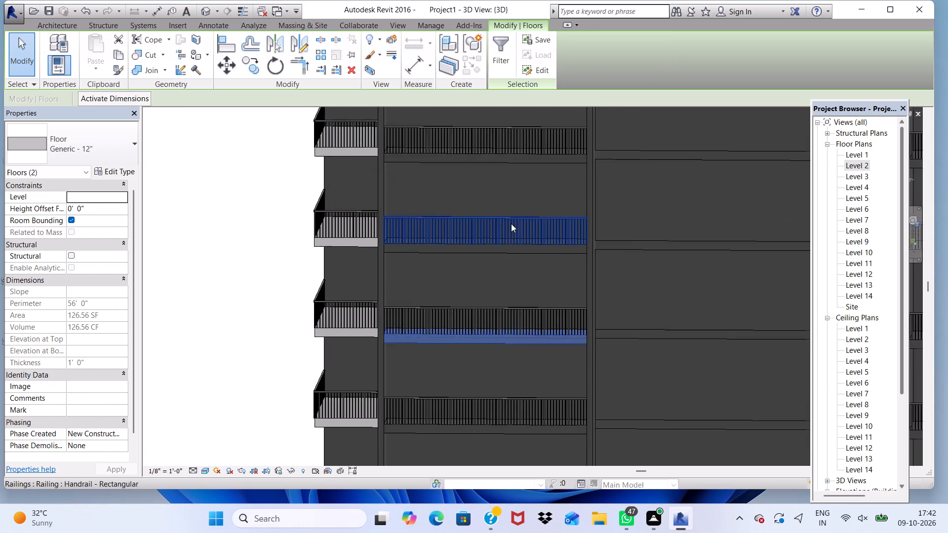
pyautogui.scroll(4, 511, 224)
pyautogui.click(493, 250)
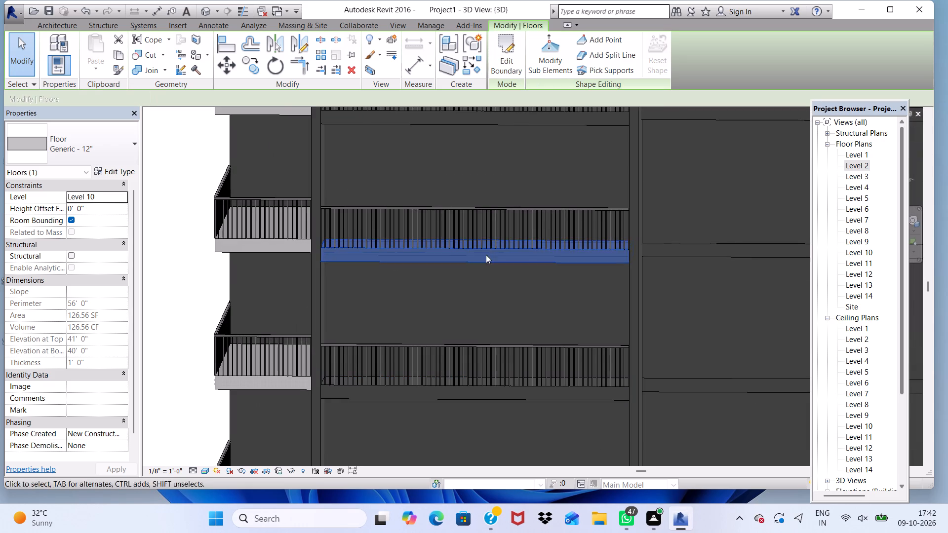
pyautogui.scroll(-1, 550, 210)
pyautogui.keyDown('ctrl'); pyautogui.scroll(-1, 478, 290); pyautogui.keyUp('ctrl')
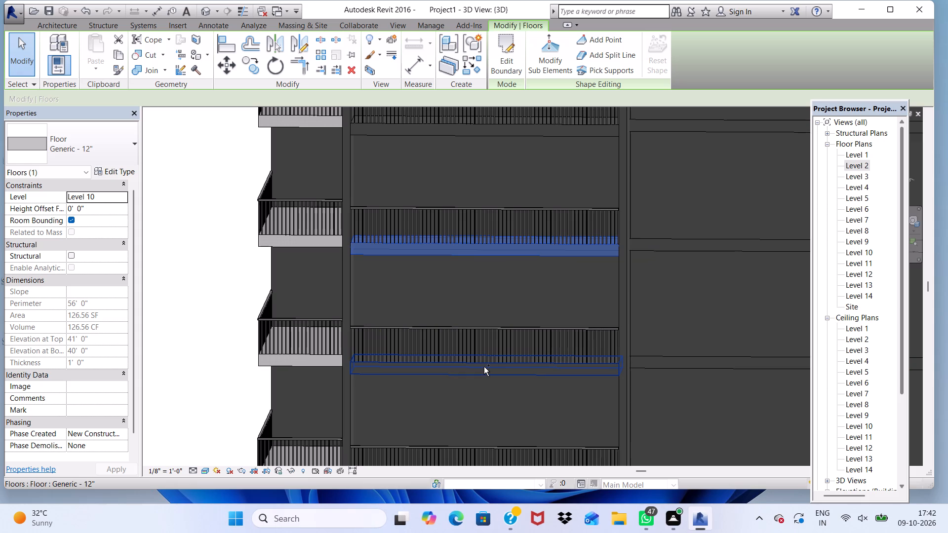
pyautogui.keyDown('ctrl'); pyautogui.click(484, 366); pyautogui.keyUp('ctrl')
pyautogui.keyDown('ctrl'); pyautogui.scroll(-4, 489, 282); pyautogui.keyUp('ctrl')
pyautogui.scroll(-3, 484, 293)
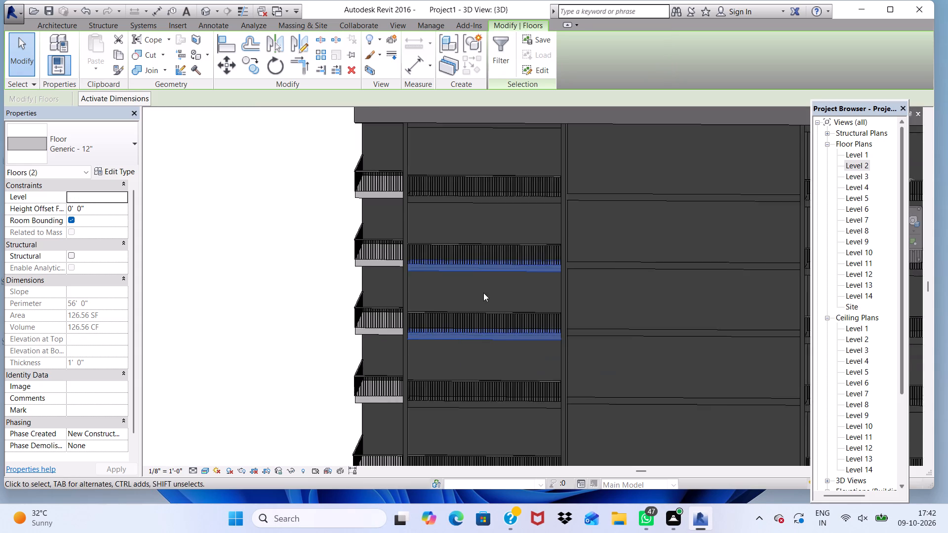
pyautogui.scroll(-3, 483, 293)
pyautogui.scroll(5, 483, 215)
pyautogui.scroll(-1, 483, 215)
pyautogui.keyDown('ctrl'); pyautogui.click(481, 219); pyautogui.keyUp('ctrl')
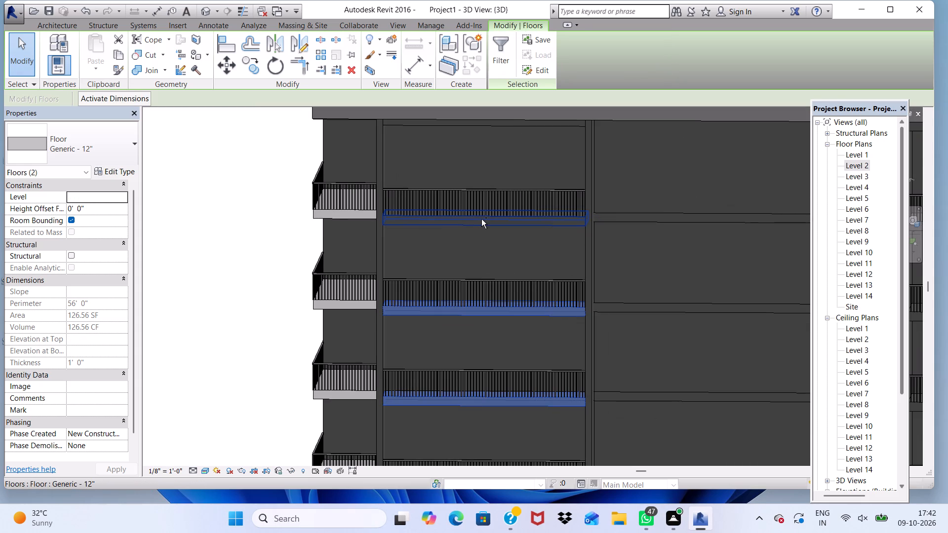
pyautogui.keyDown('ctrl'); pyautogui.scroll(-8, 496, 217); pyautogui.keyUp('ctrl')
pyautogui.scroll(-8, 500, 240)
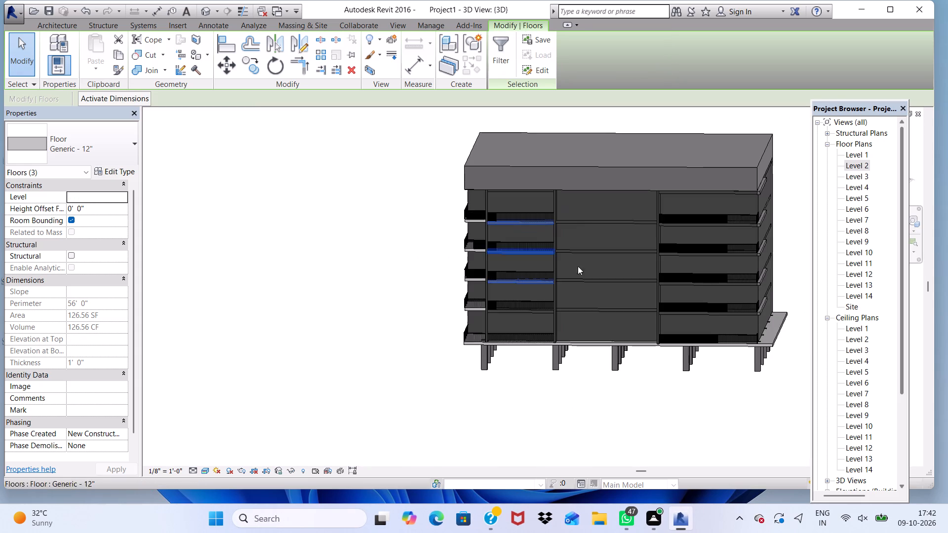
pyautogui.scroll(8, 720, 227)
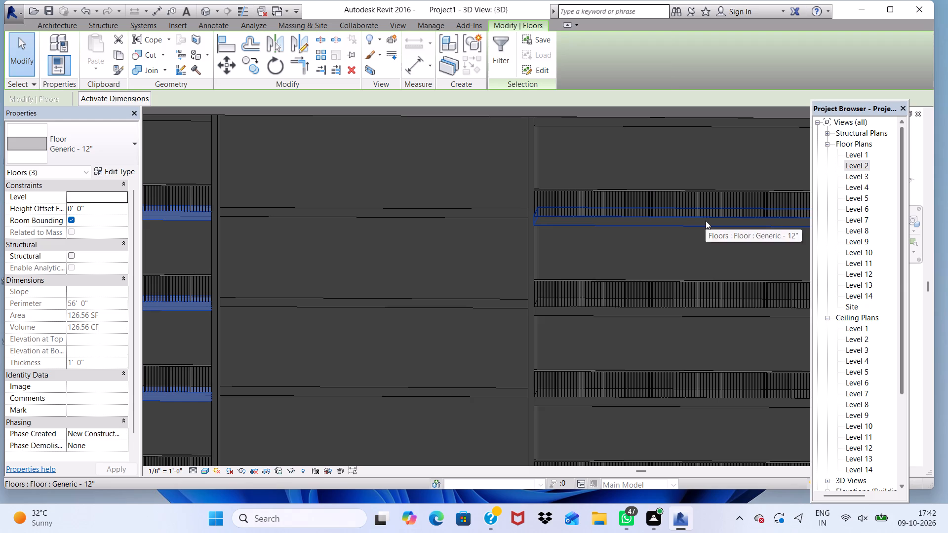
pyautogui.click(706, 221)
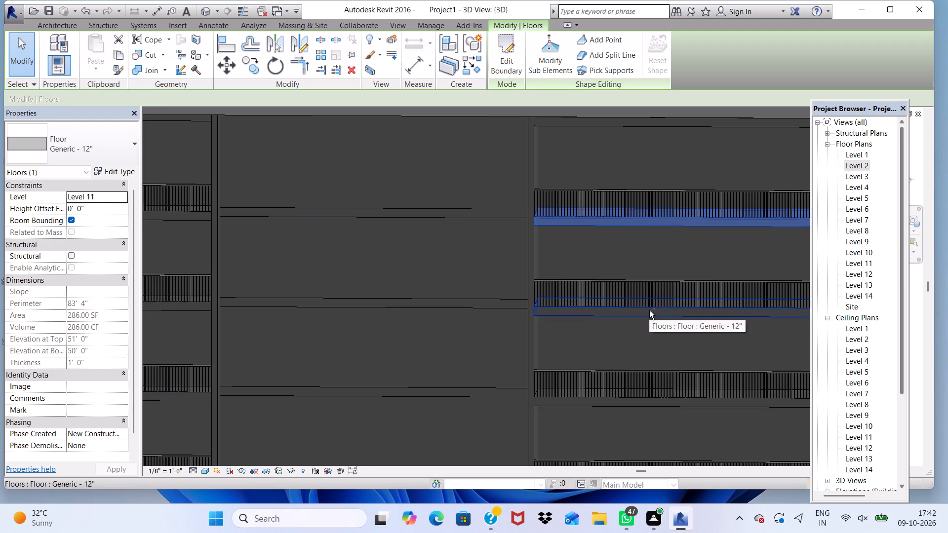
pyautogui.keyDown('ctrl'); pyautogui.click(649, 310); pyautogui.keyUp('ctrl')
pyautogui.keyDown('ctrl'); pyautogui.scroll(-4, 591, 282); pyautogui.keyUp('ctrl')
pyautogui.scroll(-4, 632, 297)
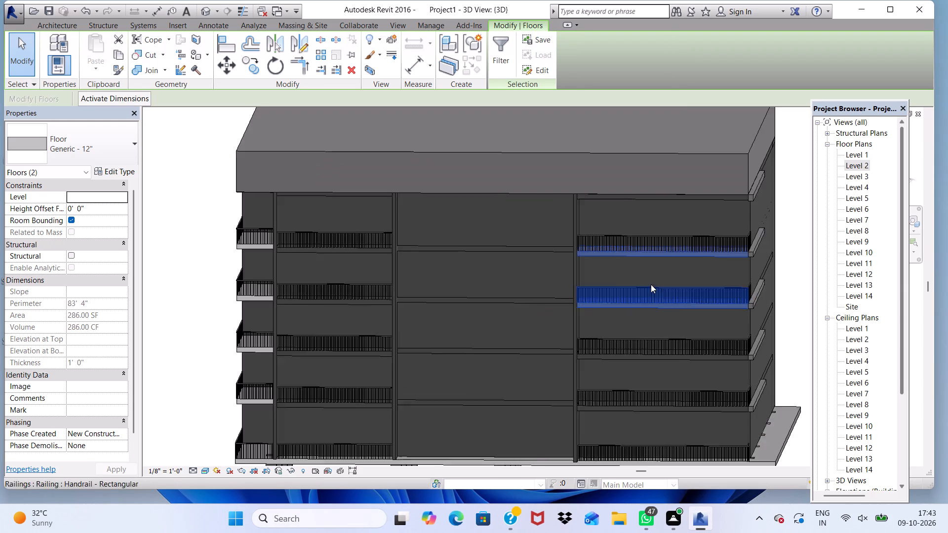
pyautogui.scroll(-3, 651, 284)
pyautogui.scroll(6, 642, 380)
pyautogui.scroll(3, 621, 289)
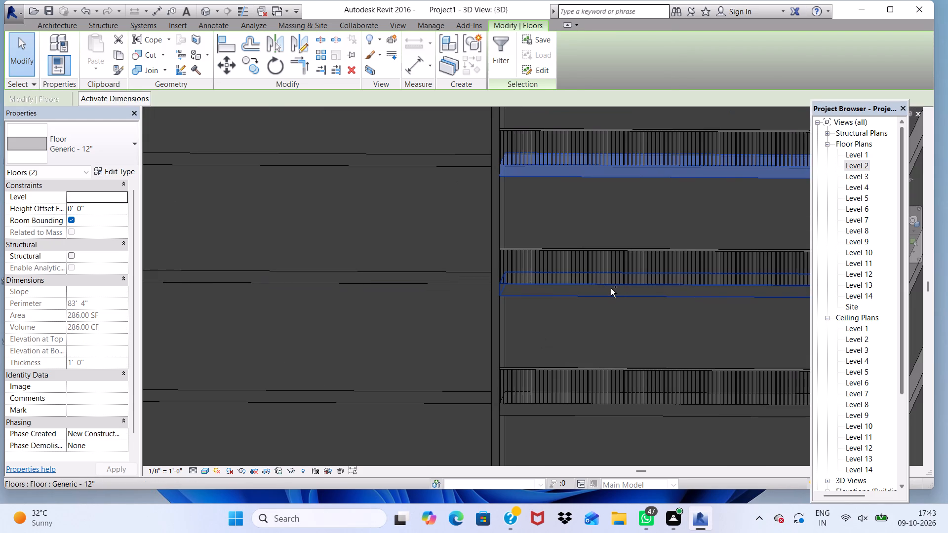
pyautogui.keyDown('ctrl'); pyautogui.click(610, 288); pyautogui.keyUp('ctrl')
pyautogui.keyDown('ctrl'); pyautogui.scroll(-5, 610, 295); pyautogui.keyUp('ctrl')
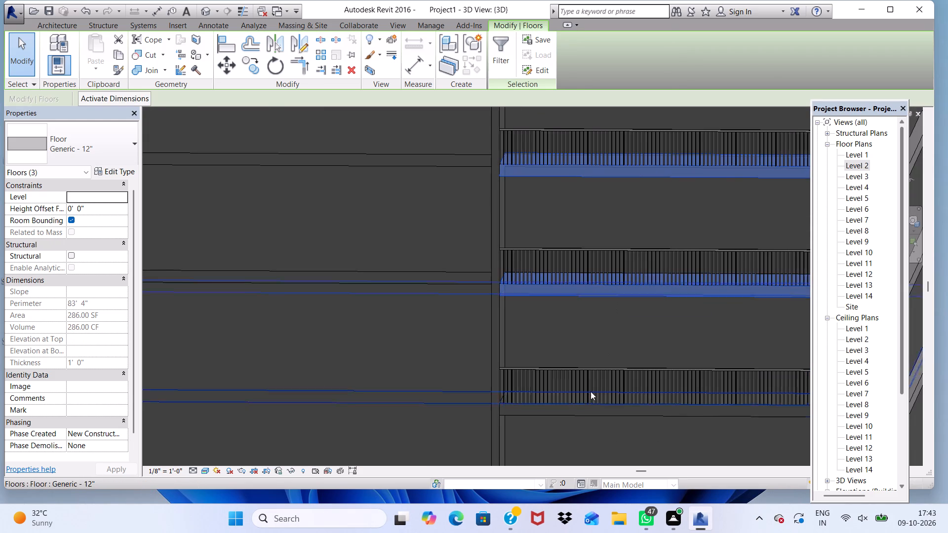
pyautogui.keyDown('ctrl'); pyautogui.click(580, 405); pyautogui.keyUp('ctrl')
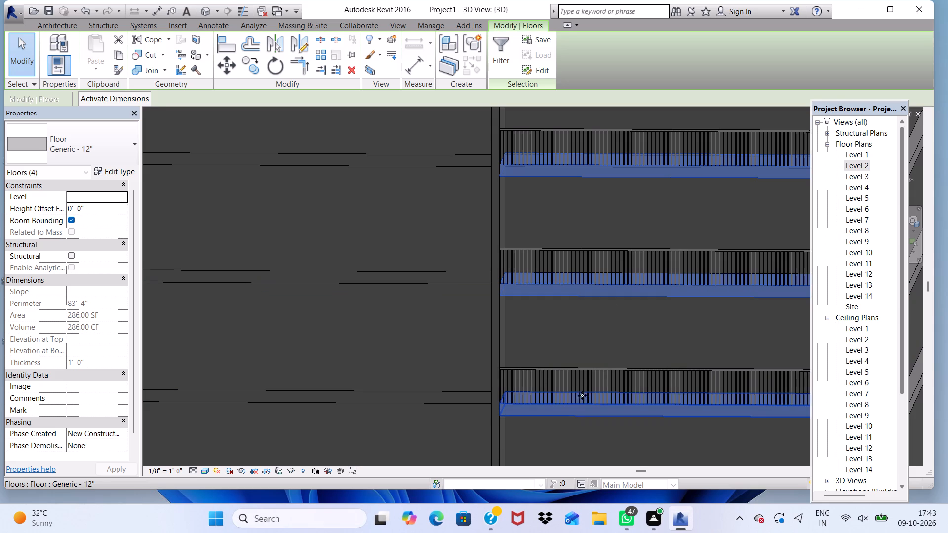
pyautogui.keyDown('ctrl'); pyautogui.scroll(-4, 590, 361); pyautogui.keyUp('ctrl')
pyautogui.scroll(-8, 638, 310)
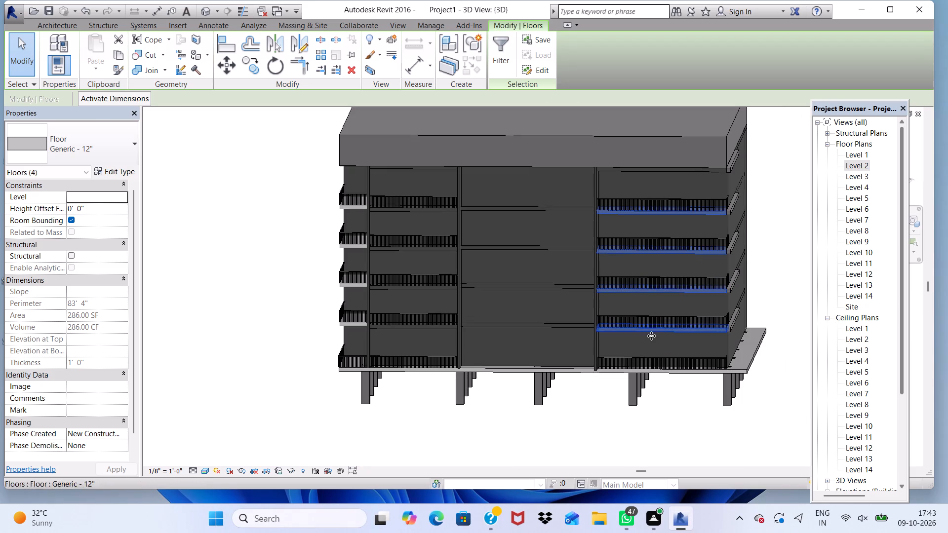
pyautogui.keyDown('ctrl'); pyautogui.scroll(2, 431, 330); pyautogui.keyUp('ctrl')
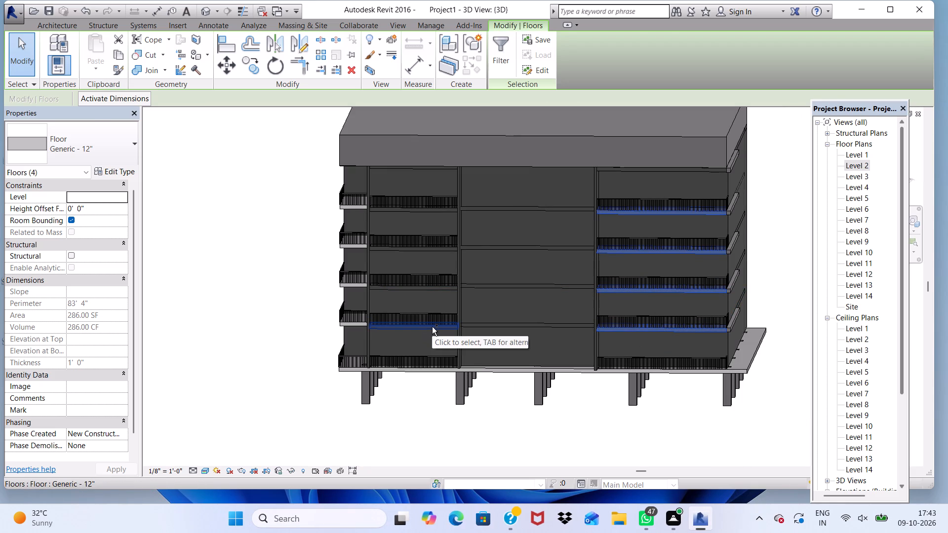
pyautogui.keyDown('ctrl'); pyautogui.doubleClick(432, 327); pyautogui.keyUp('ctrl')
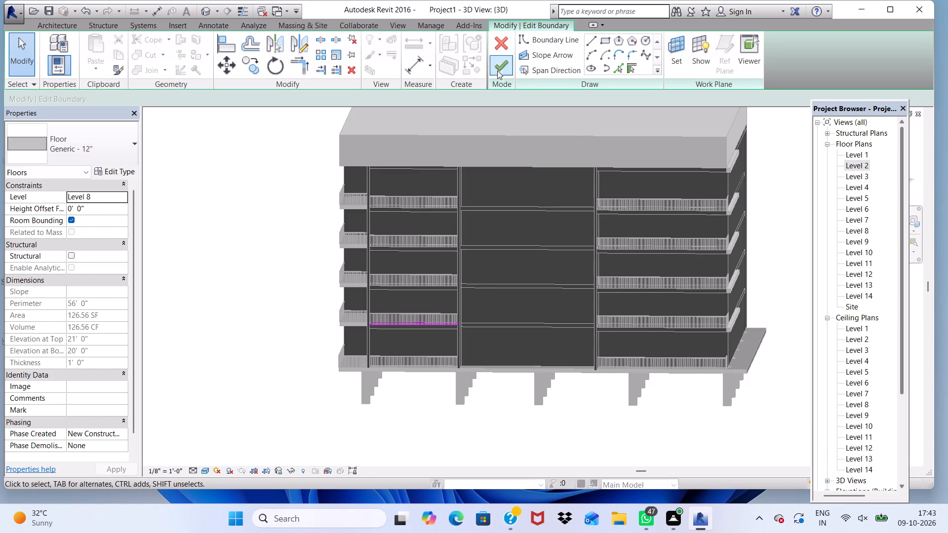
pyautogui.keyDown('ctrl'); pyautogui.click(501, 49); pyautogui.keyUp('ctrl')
# Select the Level 9, 10 and 11 balcony slabs of this facade's narrower railed stack and change them to floor type FLOOOR 2.
pyautogui.keyDown('ctrl'); pyautogui.scroll(4, 465, 229); pyautogui.keyUp('ctrl')
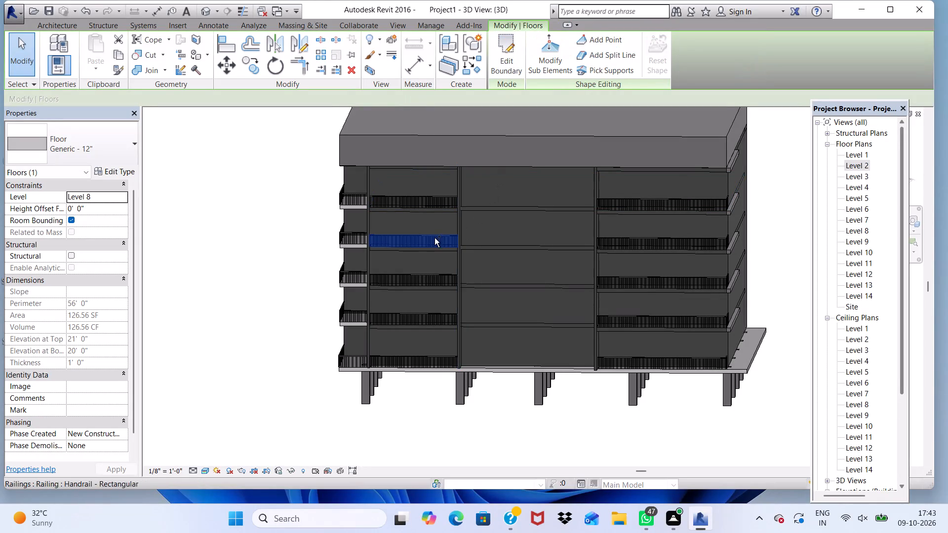
pyautogui.scroll(4, 406, 208)
pyautogui.click(406, 207)
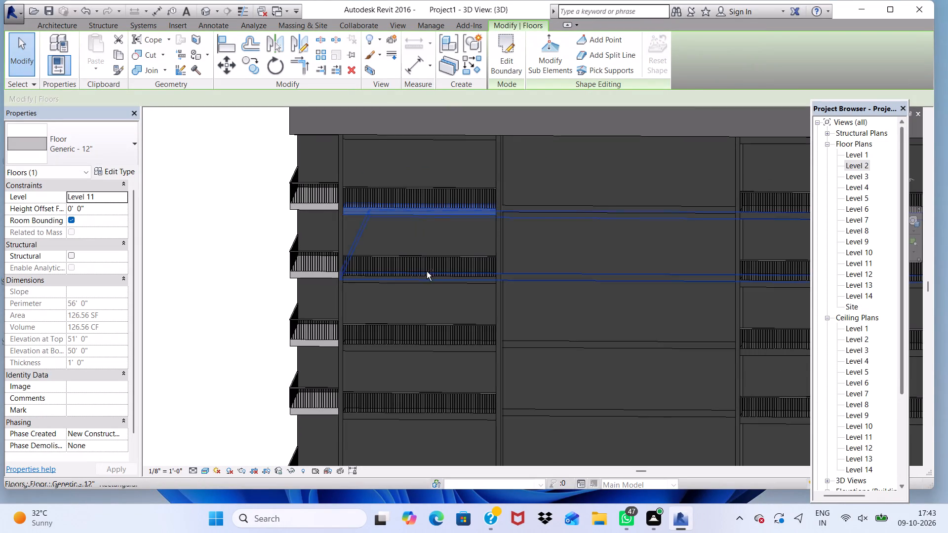
pyautogui.keyDown('ctrl'); pyautogui.click(427, 278); pyautogui.keyUp('ctrl')
pyautogui.keyDown('ctrl'); pyautogui.click(464, 351); pyautogui.keyUp('ctrl')
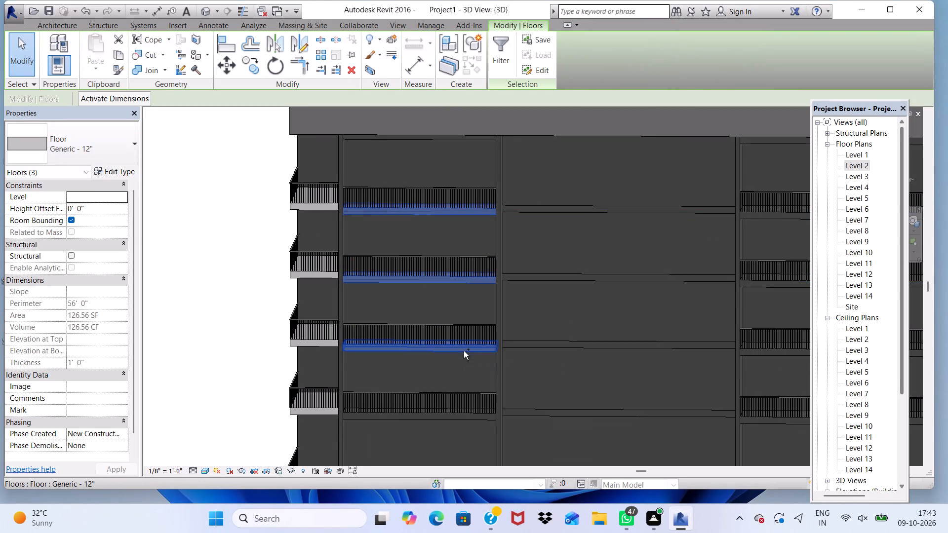
pyautogui.keyDown('ctrl'); pyautogui.click(132, 143); pyautogui.keyUp('ctrl')
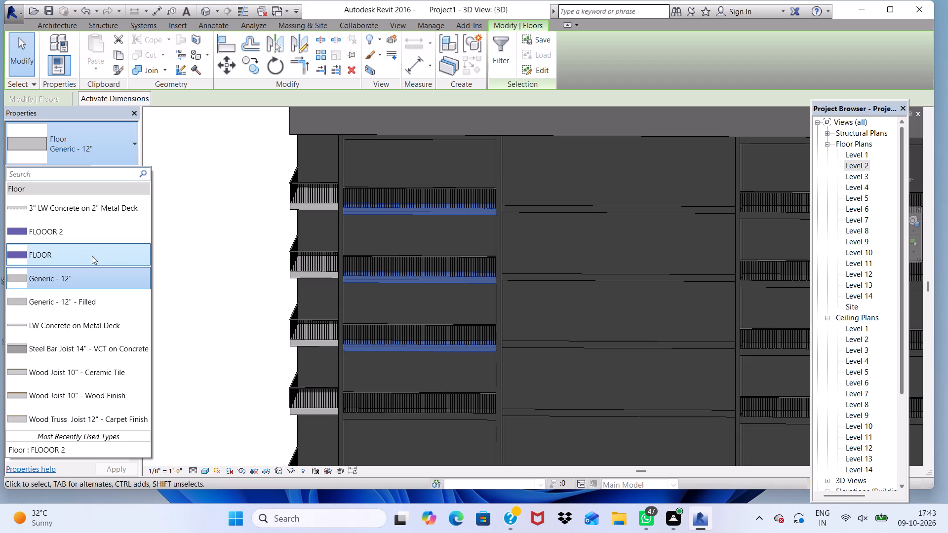
pyautogui.keyDown('ctrl'); pyautogui.click(85, 224); pyautogui.keyUp('ctrl')
pyautogui.keyDown('ctrl'); pyautogui.scroll(-5, 91, 228); pyautogui.keyUp('ctrl')
pyautogui.keyDown('ctrl'); pyautogui.scroll(-3, 319, 231); pyautogui.keyUp('ctrl')
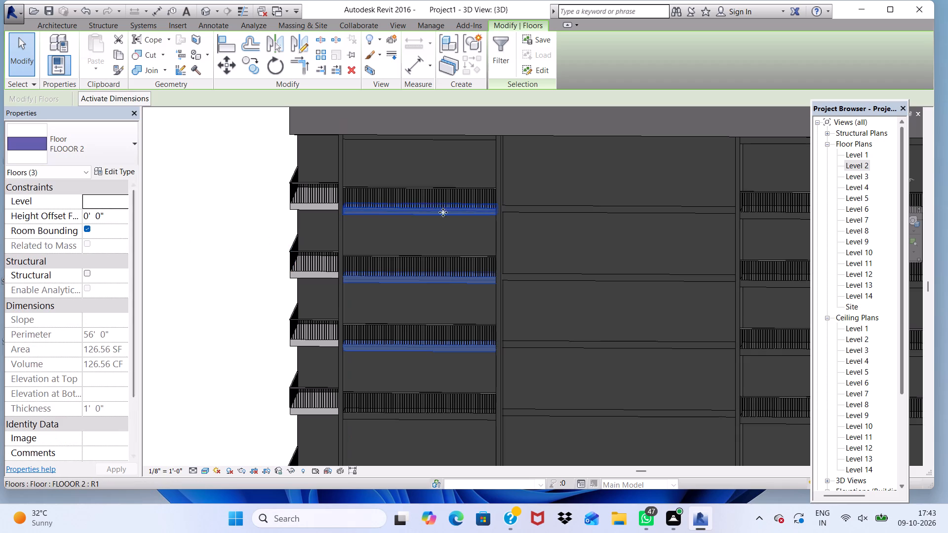
pyautogui.scroll(-2, 279, 213)
pyautogui.click(183, 223)
pyautogui.scroll(-4, 267, 229)
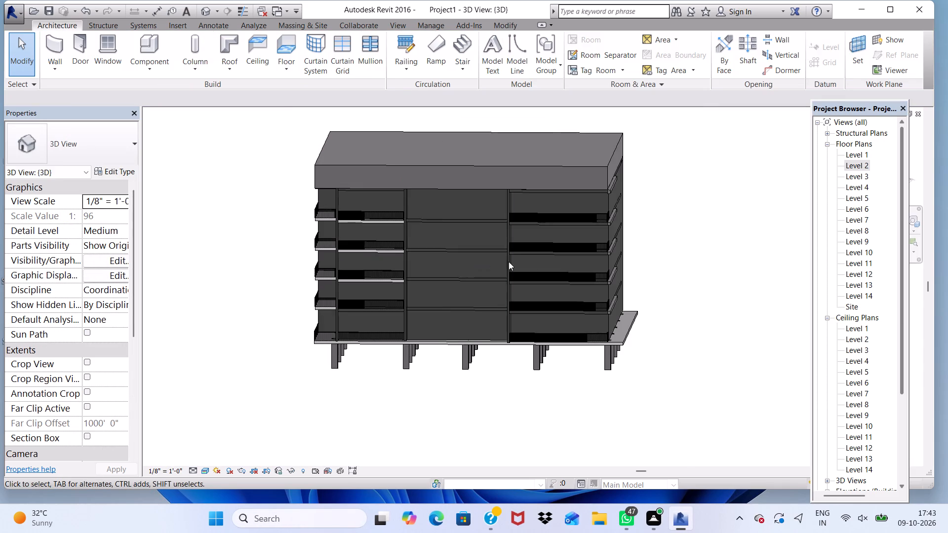
# Select the Level 8 to 11 balcony slabs of this facade's wider railed stack and change them to floor type FLOOOR 2.
pyautogui.scroll(5, 574, 259)
pyautogui.scroll(10, 521, 196)
pyautogui.keyDown('ctrl'); pyautogui.click(530, 195); pyautogui.keyUp('ctrl')
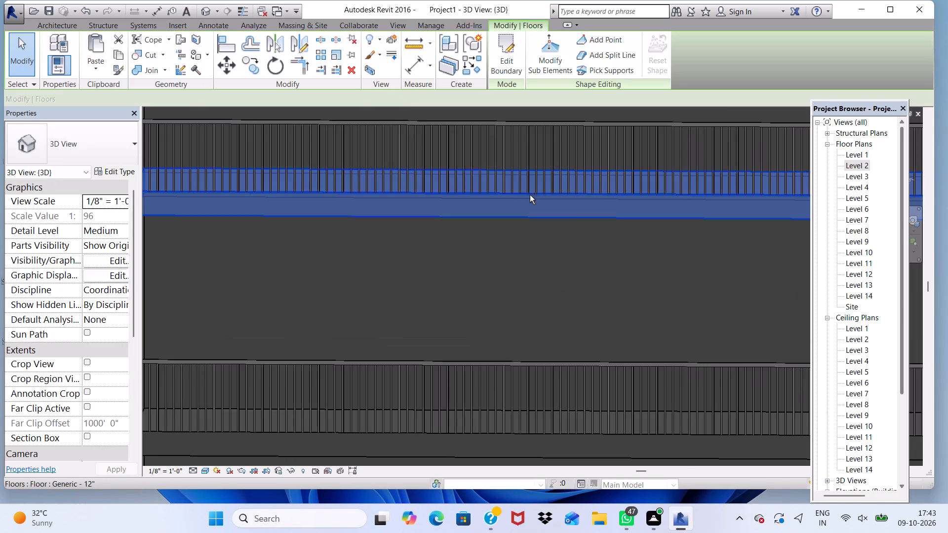
pyautogui.keyDown('ctrl'); pyautogui.scroll(-5, 519, 200); pyautogui.keyUp('ctrl')
pyautogui.scroll(-4, 503, 227)
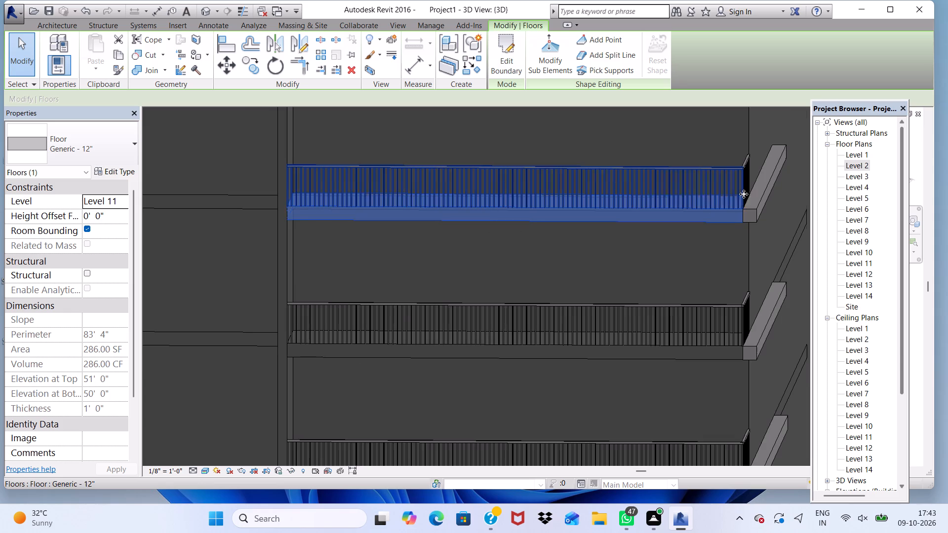
pyautogui.keyDown('ctrl'); pyautogui.click(657, 345); pyautogui.keyUp('ctrl')
pyautogui.keyDown('ctrl'); pyautogui.scroll(-5, 658, 337); pyautogui.keyUp('ctrl')
pyautogui.scroll(-9, 718, 319)
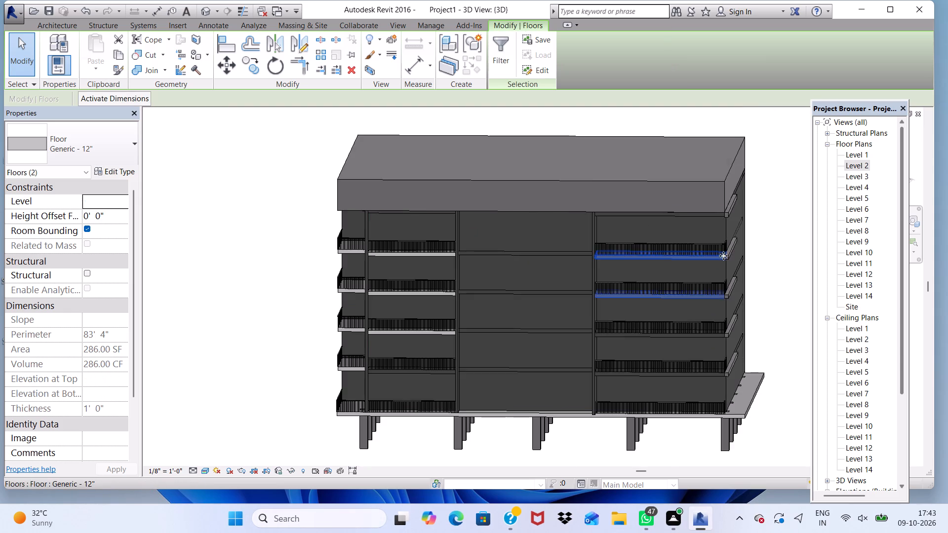
pyautogui.scroll(12, 701, 347)
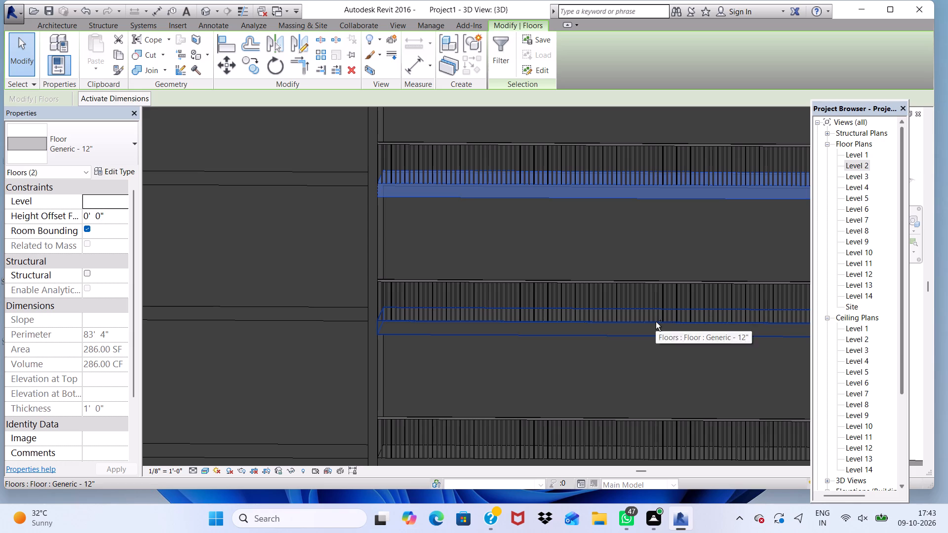
pyautogui.keyDown('ctrl'); pyautogui.click(656, 322); pyautogui.keyUp('ctrl')
pyautogui.keyDown('ctrl'); pyautogui.scroll(-6, 606, 273); pyautogui.keyUp('ctrl')
pyautogui.keyDown('ctrl'); pyautogui.scroll(-8, 643, 227); pyautogui.keyUp('ctrl')
pyautogui.scroll(3, 654, 349)
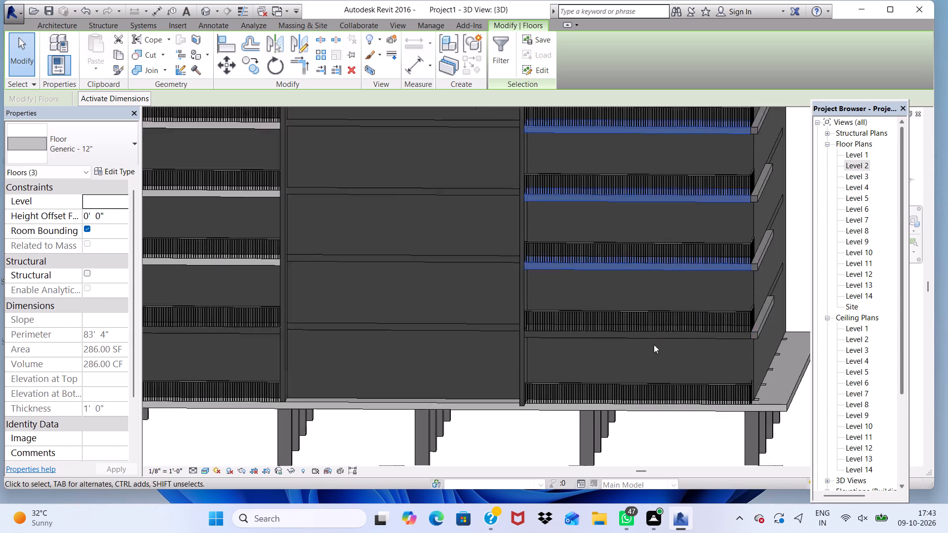
pyautogui.scroll(6, 654, 344)
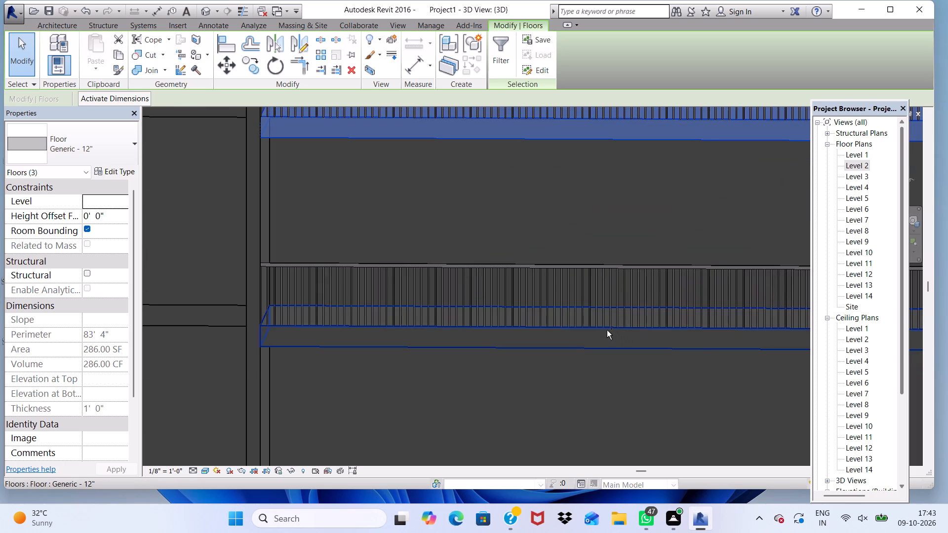
pyautogui.keyDown('ctrl'); pyautogui.click(607, 330); pyautogui.keyUp('ctrl')
pyautogui.keyDown('ctrl'); pyautogui.scroll(-11, 607, 330); pyautogui.keyUp('ctrl')
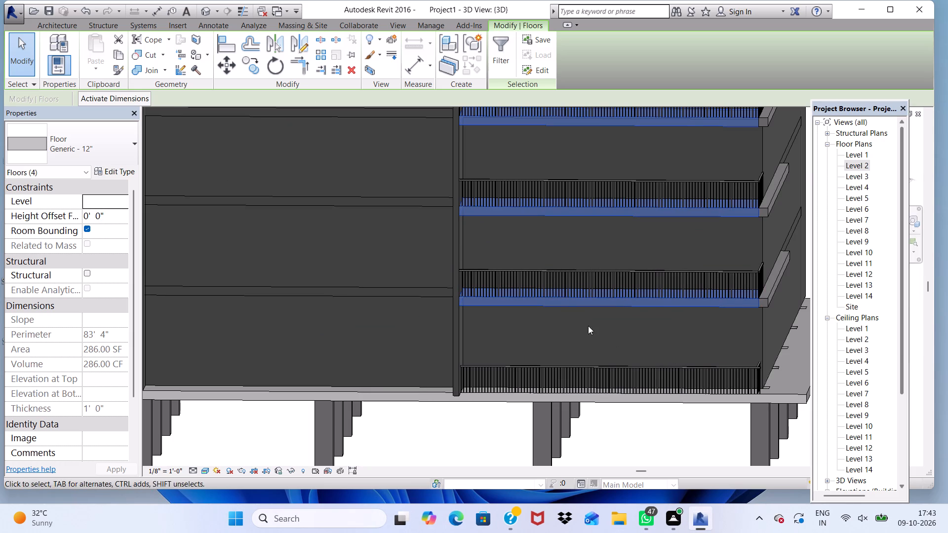
pyautogui.click(130, 138)
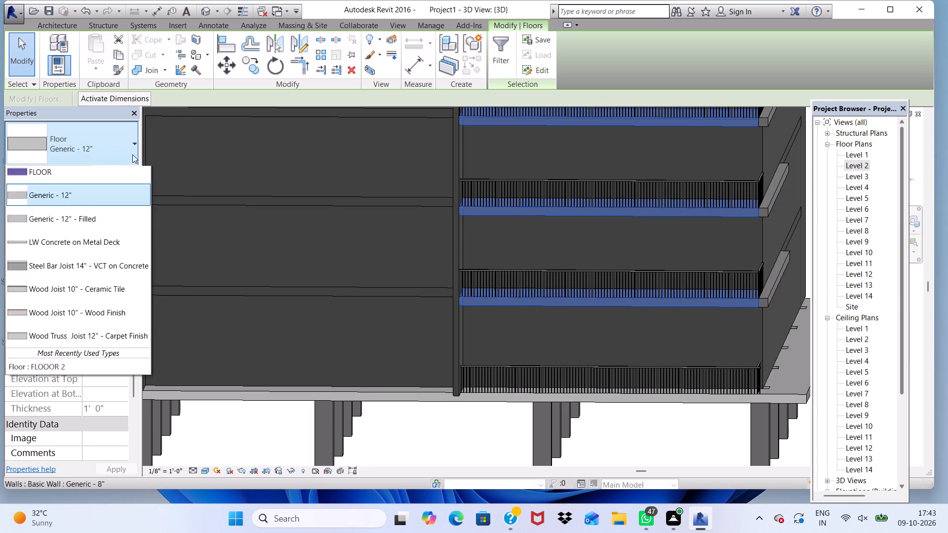
pyautogui.click(77, 234)
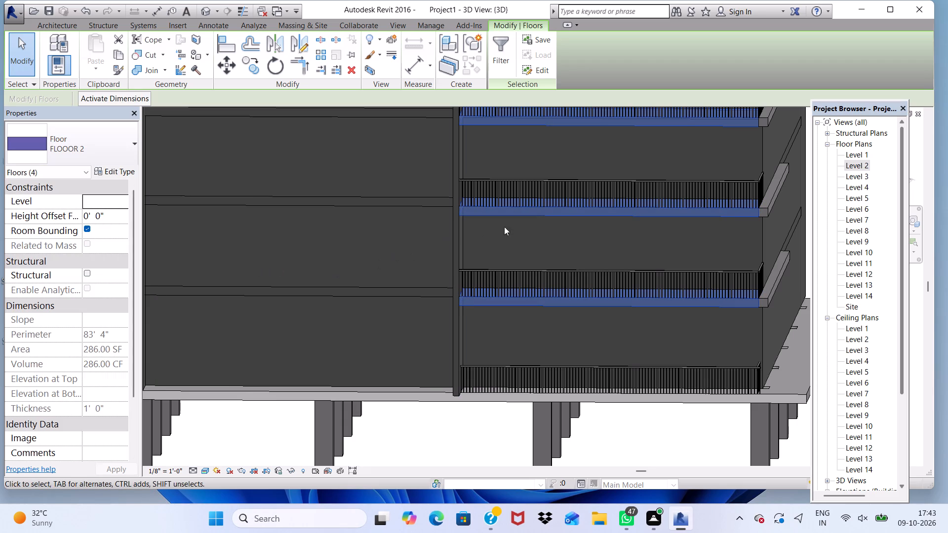
pyautogui.scroll(-4, 523, 233)
pyautogui.click(725, 213)
# Examine the building from all sides for balcony slabs still using the Generic - 12" floor type.
pyautogui.scroll(5, 623, 276)
pyautogui.scroll(-4, 615, 274)
pyautogui.scroll(-4, 524, 214)
pyautogui.scroll(2, 468, 168)
pyautogui.scroll(-8, 468, 176)
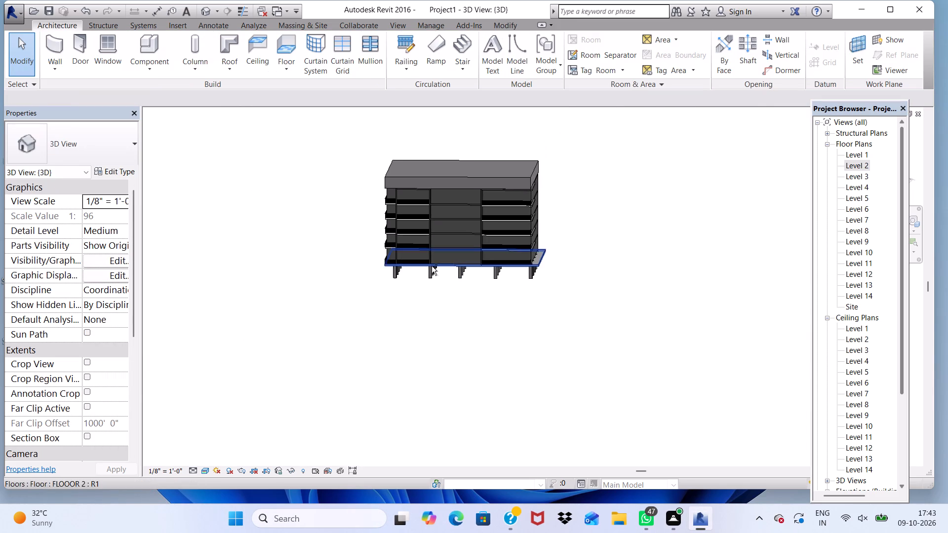
pyautogui.keyDown('shift'); pyautogui.moveTo(400, 261); pyautogui.dragTo(805, 178, button='middle'); pyautogui.keyUp('shift')
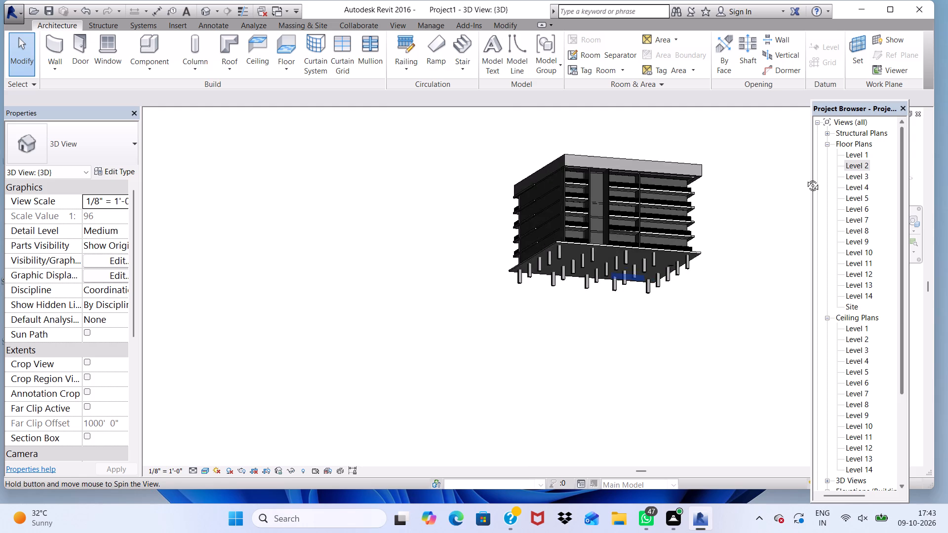
pyautogui.keyDown('shift'); pyautogui.moveTo(805, 178); pyautogui.dragTo(547, 271, button='middle'); pyautogui.keyUp('shift')
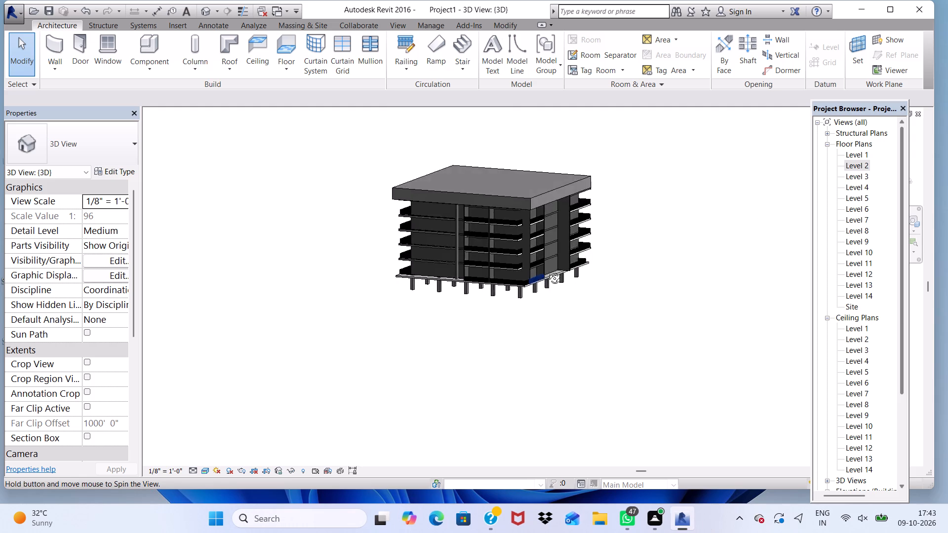
pyautogui.keyDown('shift'); pyautogui.moveTo(547, 271); pyautogui.dragTo(814, 265, button='middle'); pyautogui.keyUp('shift')
pyautogui.keyDown('shift'); pyautogui.scroll(4, 480, 203); pyautogui.keyUp('shift')
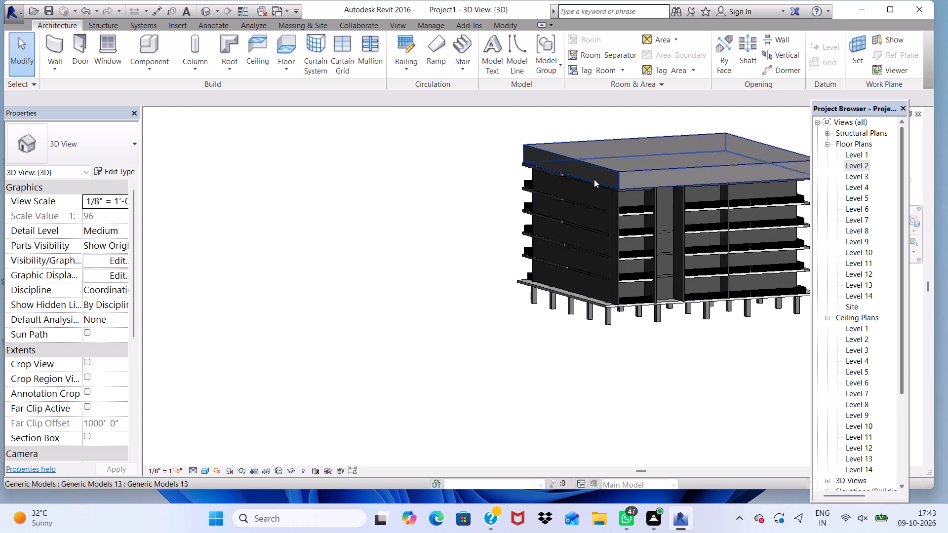
pyautogui.scroll(5, 598, 178)
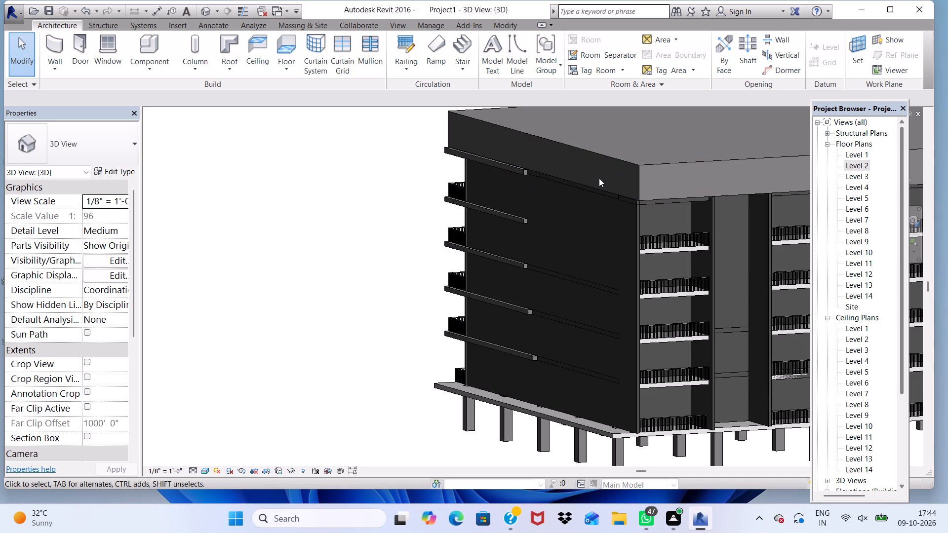
pyautogui.scroll(-2, 639, 270)
pyautogui.scroll(5, 823, 290)
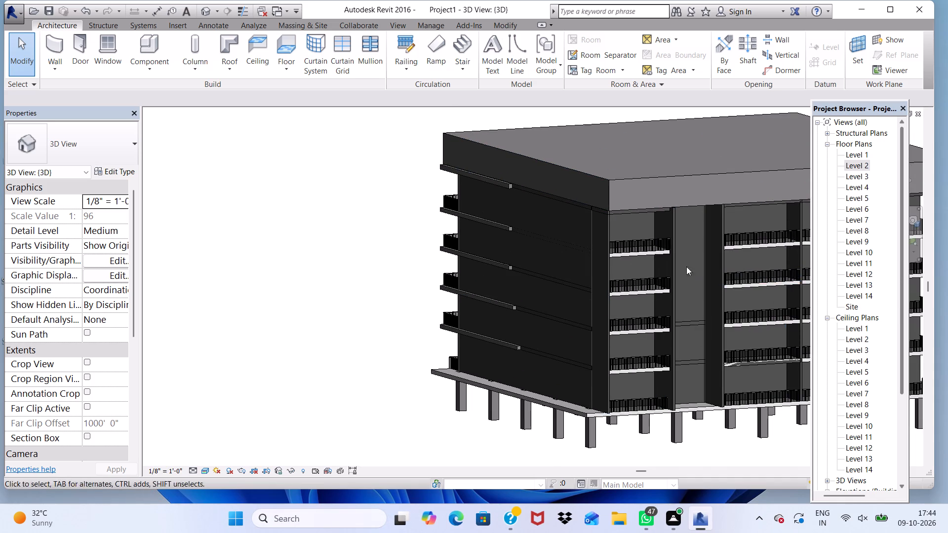
pyautogui.scroll(4, 539, 179)
pyautogui.scroll(-6, 495, 177)
pyautogui.scroll(4, 651, 277)
pyautogui.keyDown('shift'); pyautogui.moveTo(510, 220); pyautogui.dragTo(584, 161, button='middle'); pyautogui.keyUp('shift')
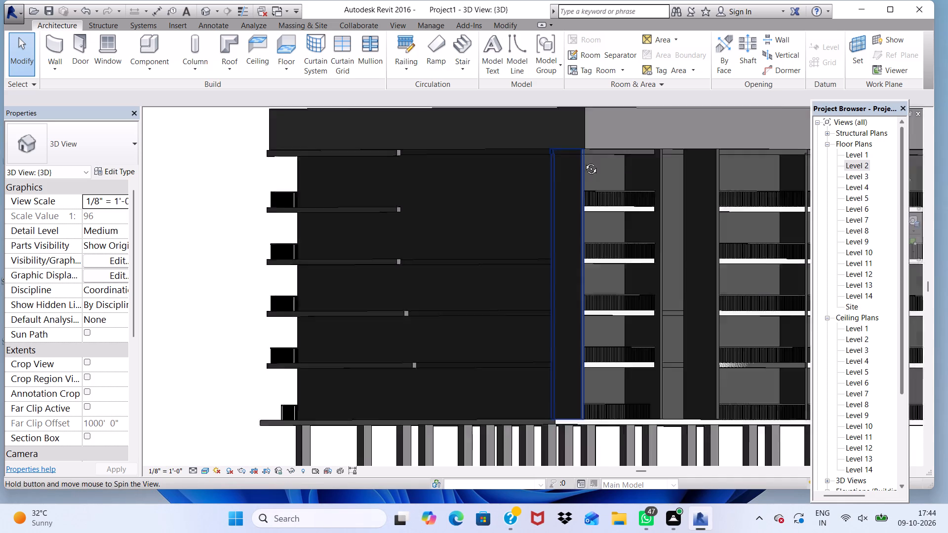
pyautogui.keyDown('shift'); pyautogui.moveTo(584, 161); pyautogui.dragTo(306, 225, button='middle'); pyautogui.keyUp('shift')
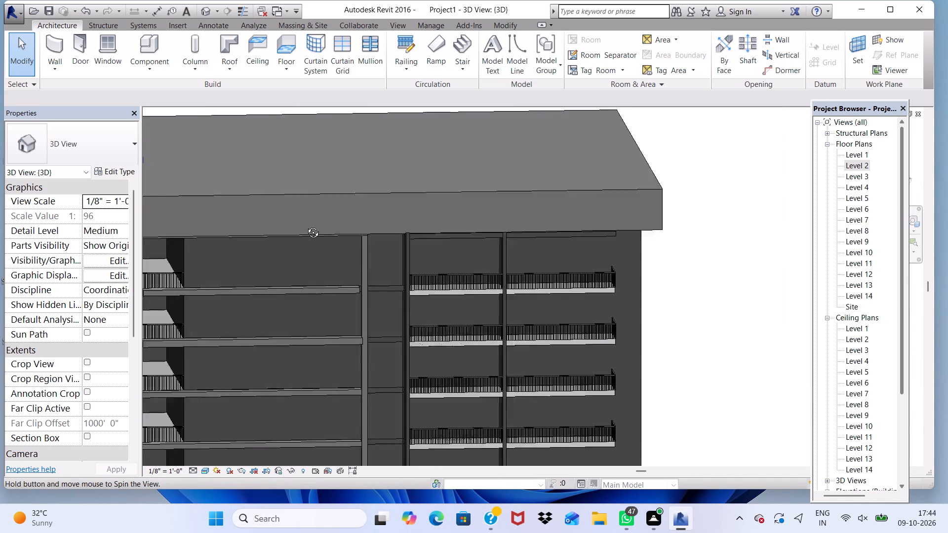
pyautogui.keyDown('shift'); pyautogui.moveTo(306, 225); pyautogui.dragTo(330, 195, button='middle'); pyautogui.keyUp('shift')
pyautogui.scroll(-5, 348, 191)
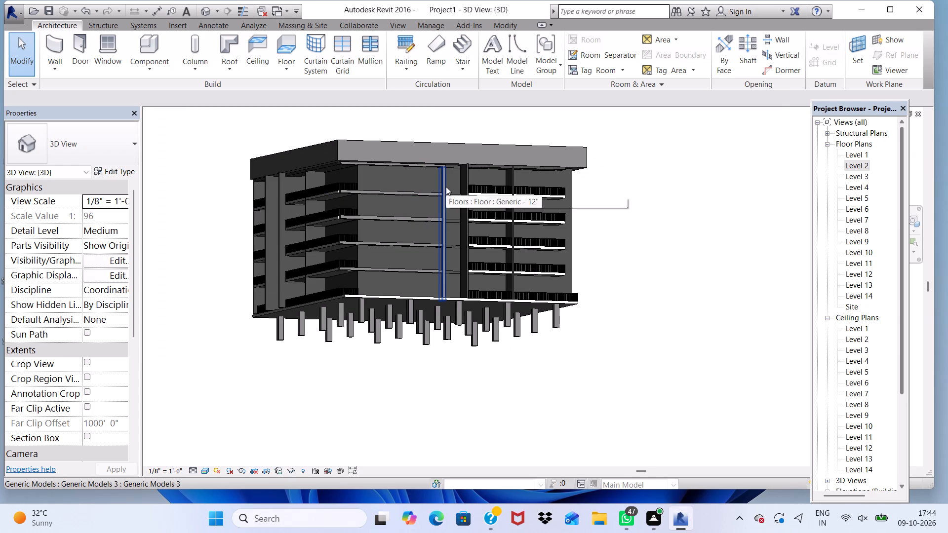
# Save the project in the Documents folder under the file name REVIT 066.
pyautogui.hotkey('ctrl', 's')
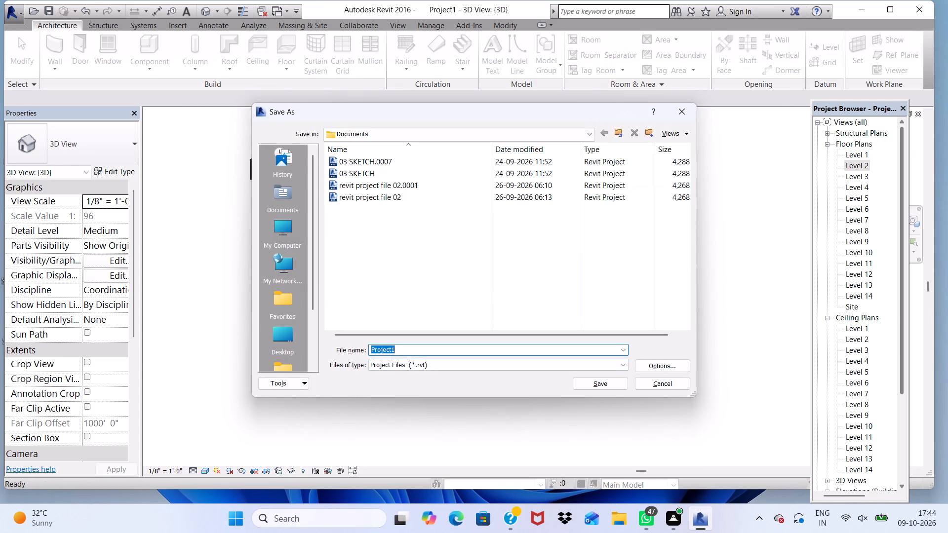
pyautogui.press('BackSpace')
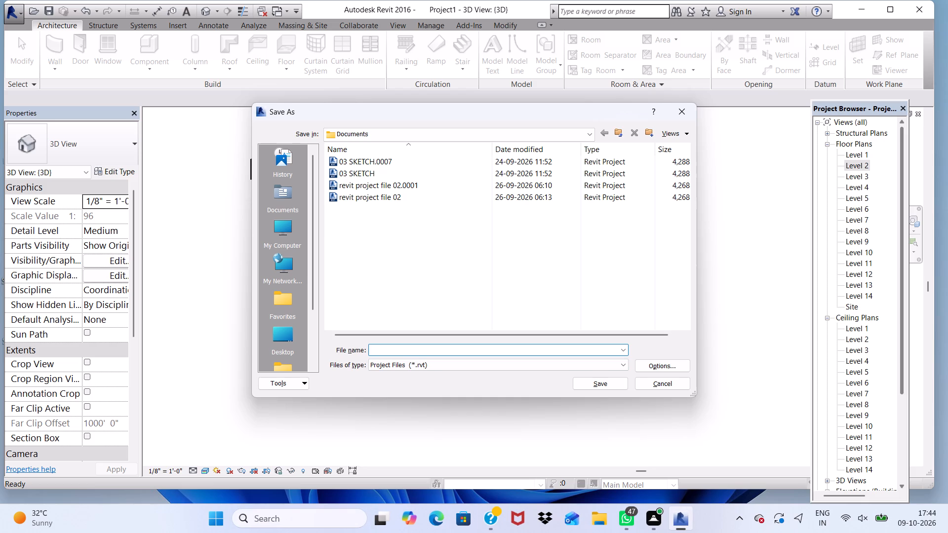
pyautogui.write('03')
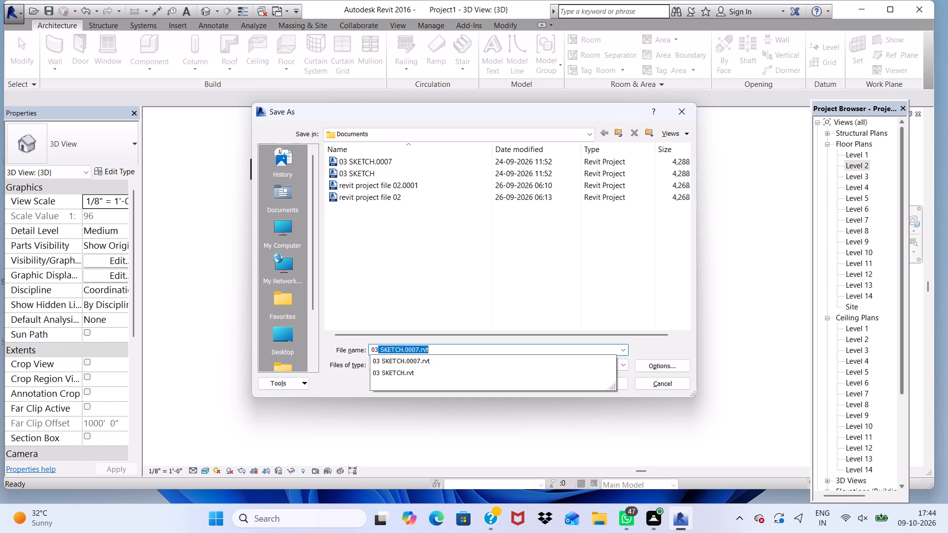
pyautogui.press('BackSpace')
pyautogui.press('BackSpace')
pyautogui.press('BackSpace')
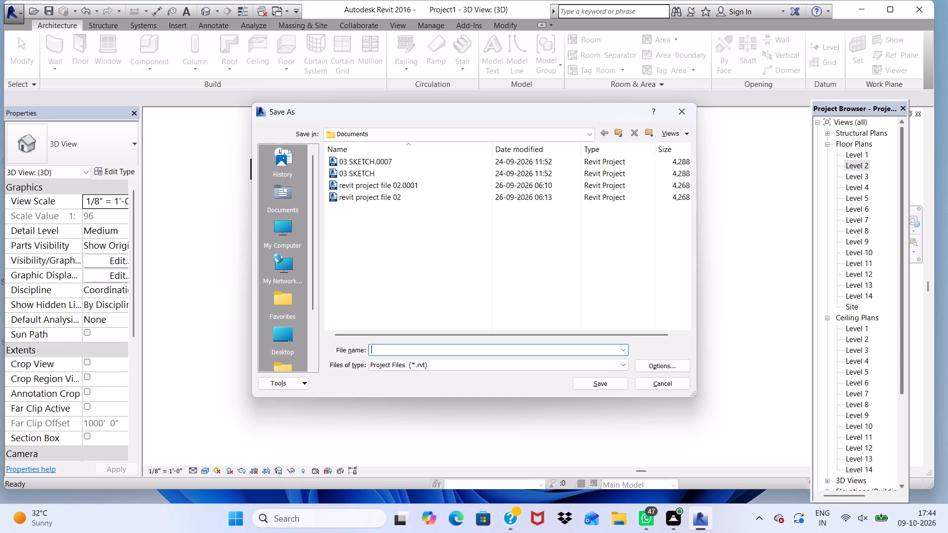
pyautogui.write('04')
pyautogui.press('BackSpace')
pyautogui.press('BackSpace')
pyautogui.press('BackSpace')
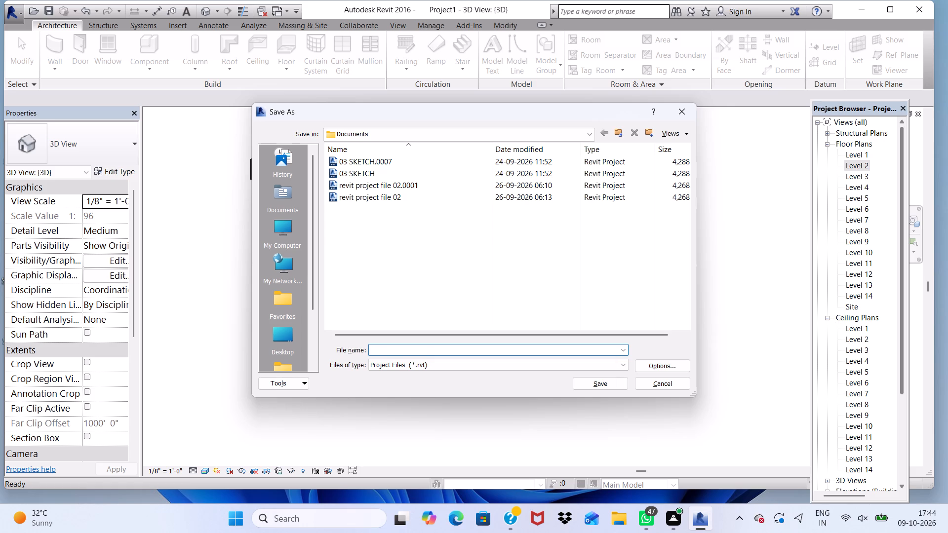
pyautogui.write('REVIT')
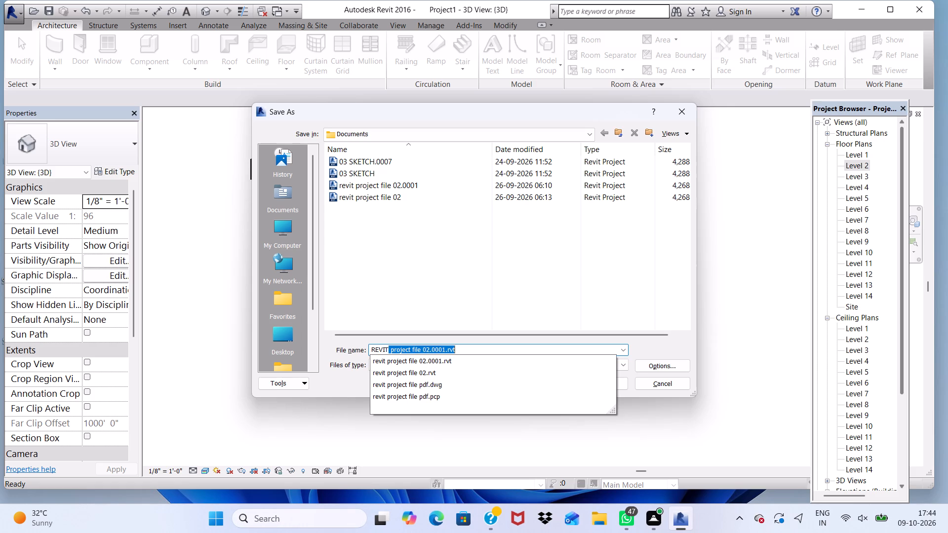
pyautogui.press('space')
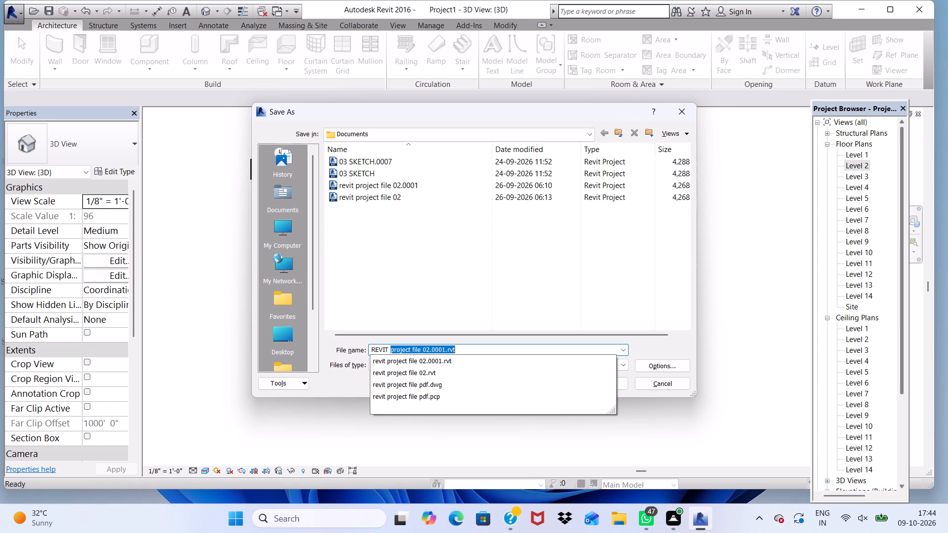
pyautogui.write('06')
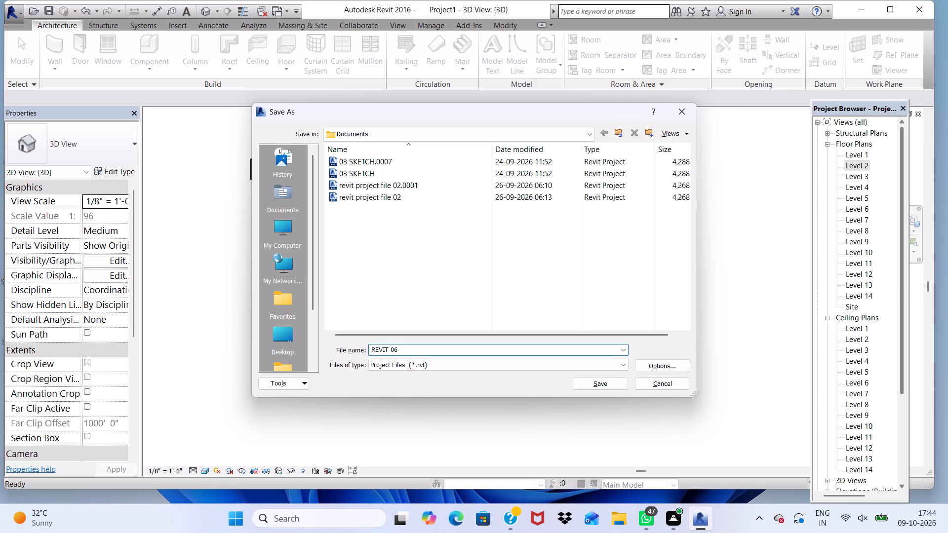
pyautogui.press('6')
pyautogui.click(617, 385)
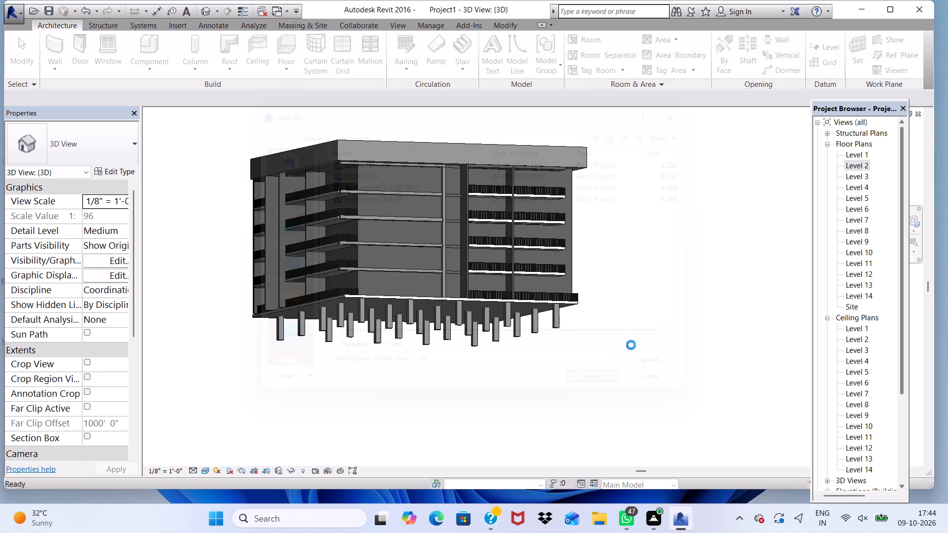
# Export the current 3D view as an AutoCAD 2013 DWG file named REVIT PDF in the Documents folder.
pyautogui.scroll(-5, 544, 244)
pyautogui.click(14, 15)
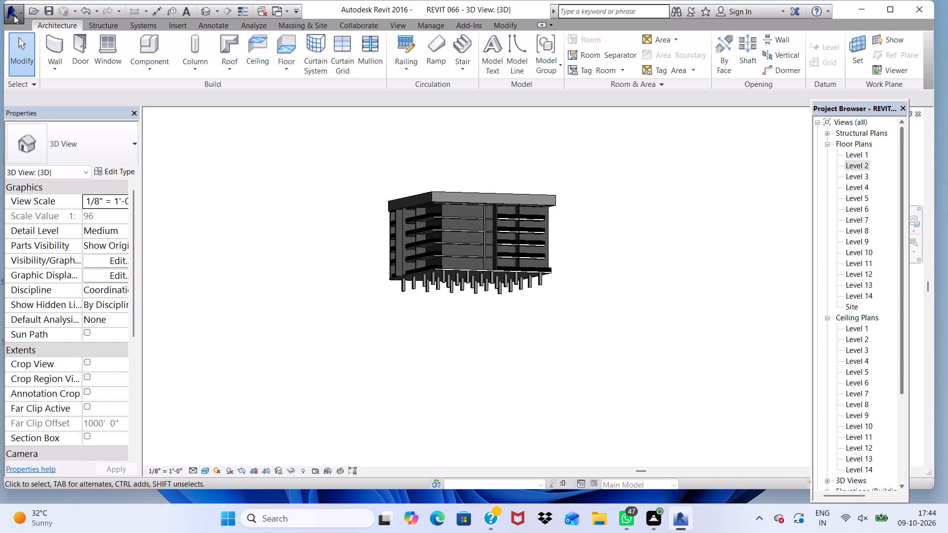
pyautogui.click(56, 212)
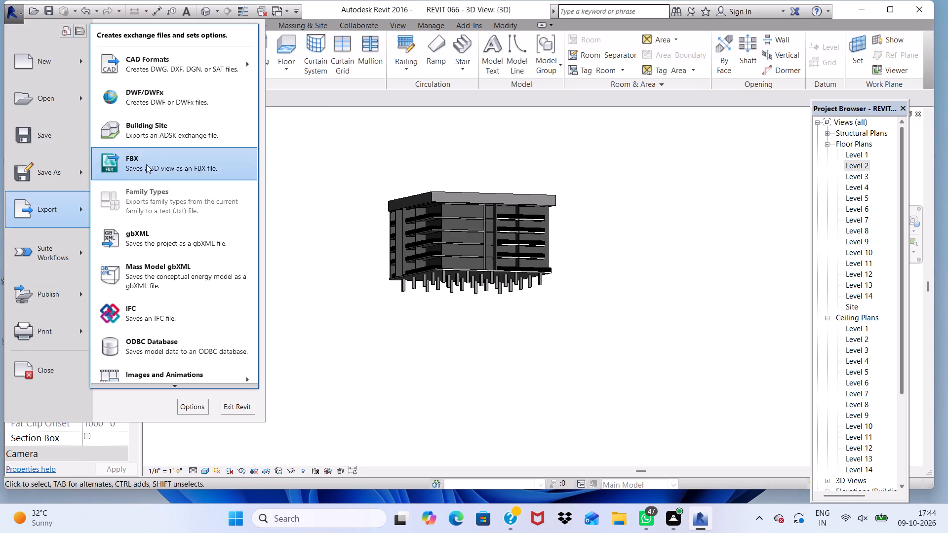
pyautogui.click(160, 60)
pyautogui.click(288, 63)
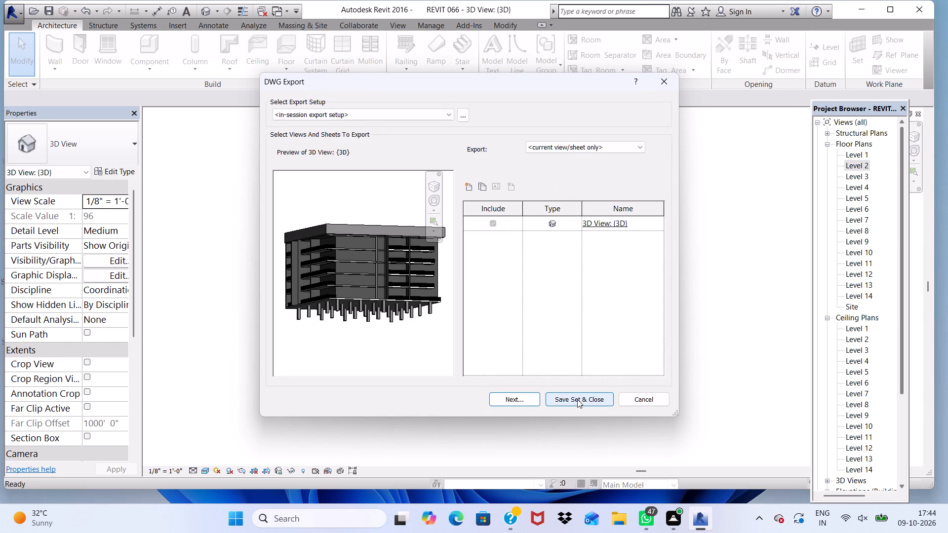
pyautogui.click(523, 399)
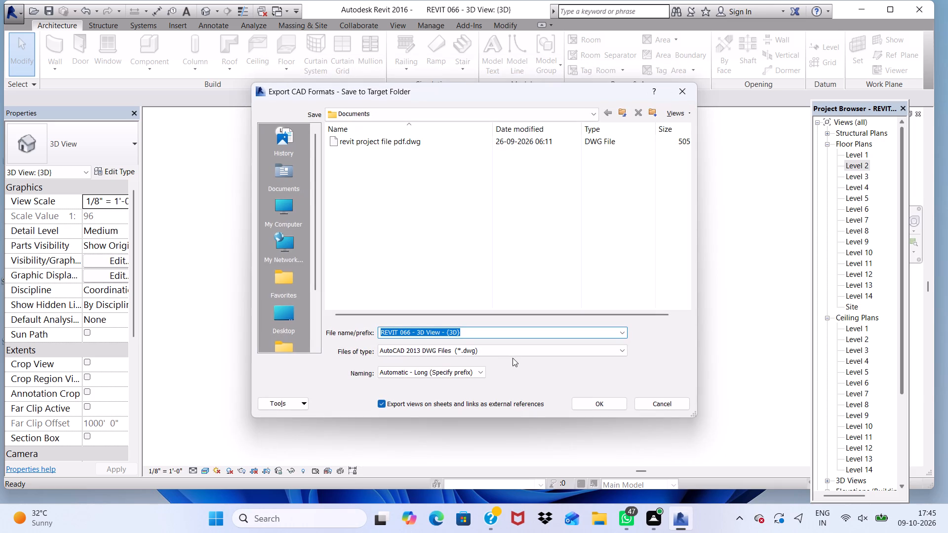
pyautogui.click(494, 335)
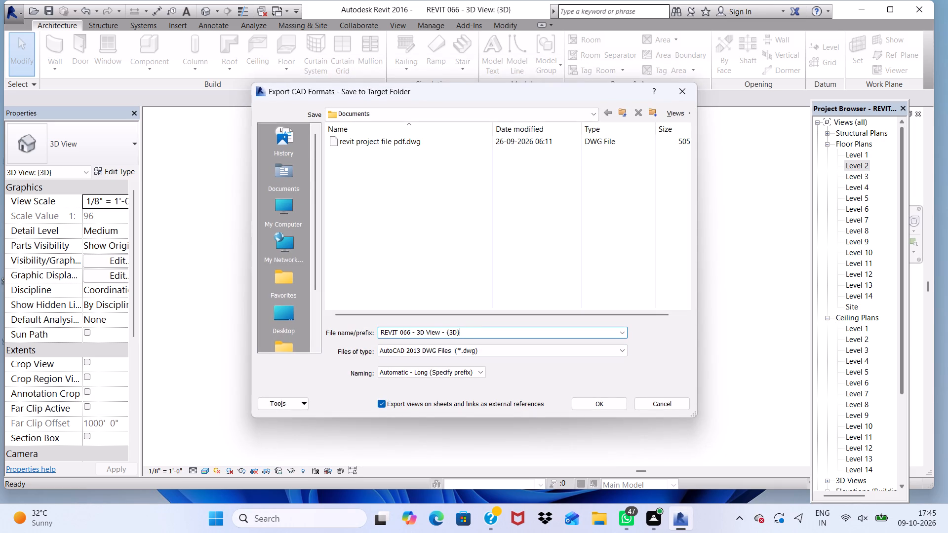
pyautogui.press('BackSpace')
pyautogui.press('BackSpace')
pyautogui.press('BackSpace')
pyautogui.press('BackSpace')
pyautogui.press('BackSpace')
pyautogui.press('BackSpace')
pyautogui.press('BackSpace')
pyautogui.press('BackSpace')
pyautogui.press('BackSpace')
pyautogui.press('BackSpace')
pyautogui.press('BackSpace')
pyautogui.press('BackSpace')
pyautogui.press('BackSpace')
pyautogui.press('BackSpace')
pyautogui.press('BackSpace')
pyautogui.press('BackSpace')
pyautogui.press('BackSpace')
pyautogui.press('BackSpace')
pyautogui.press('BackSpace')
pyautogui.press('BackSpace')
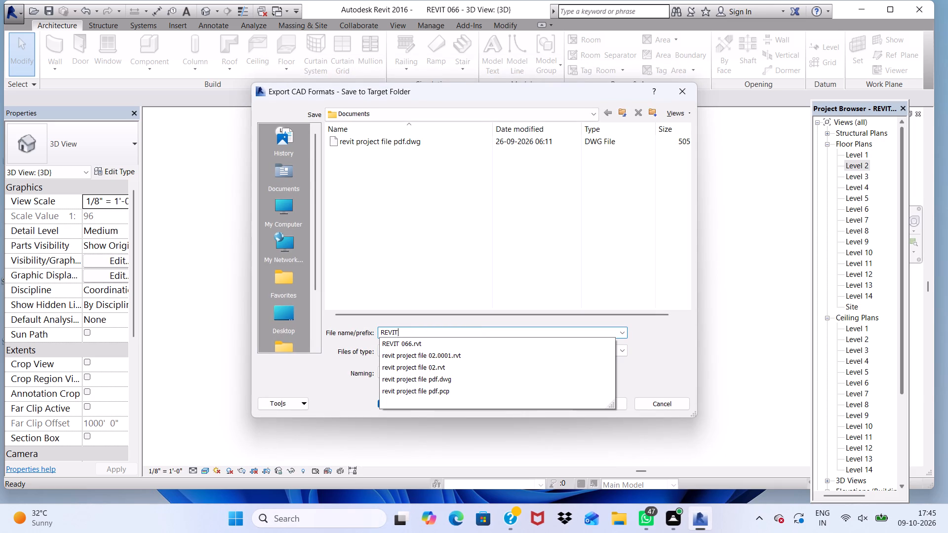
pyautogui.write('REV')
pyautogui.write('IT')
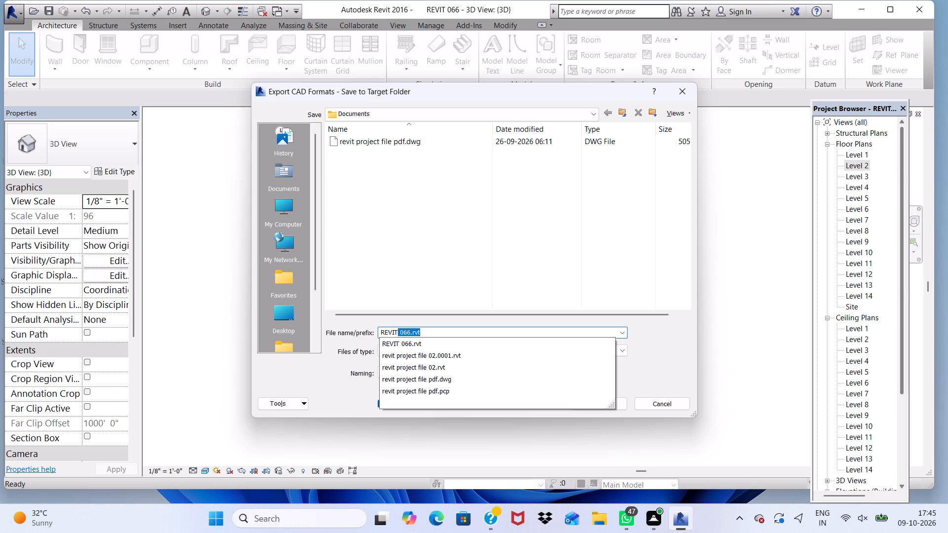
pyautogui.press('space')
pyautogui.press('p')
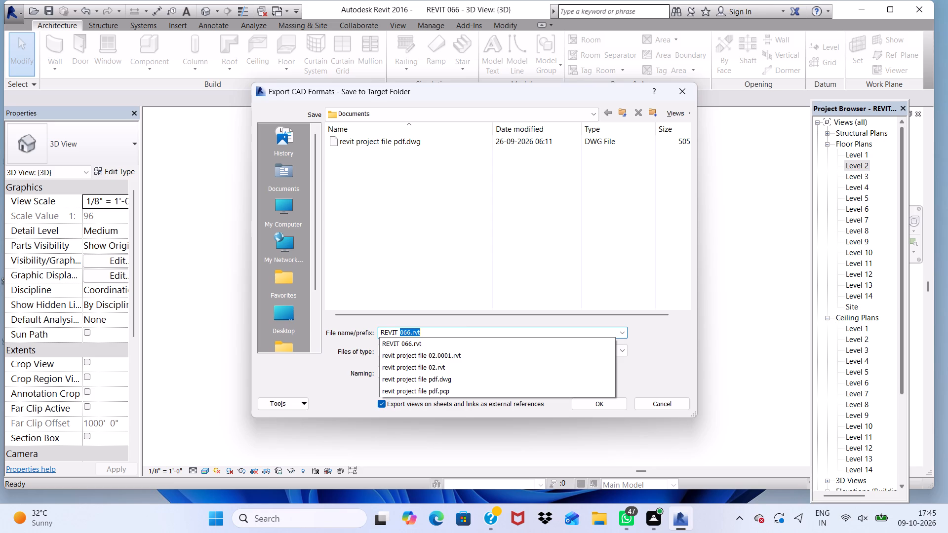
pyautogui.write('DF')
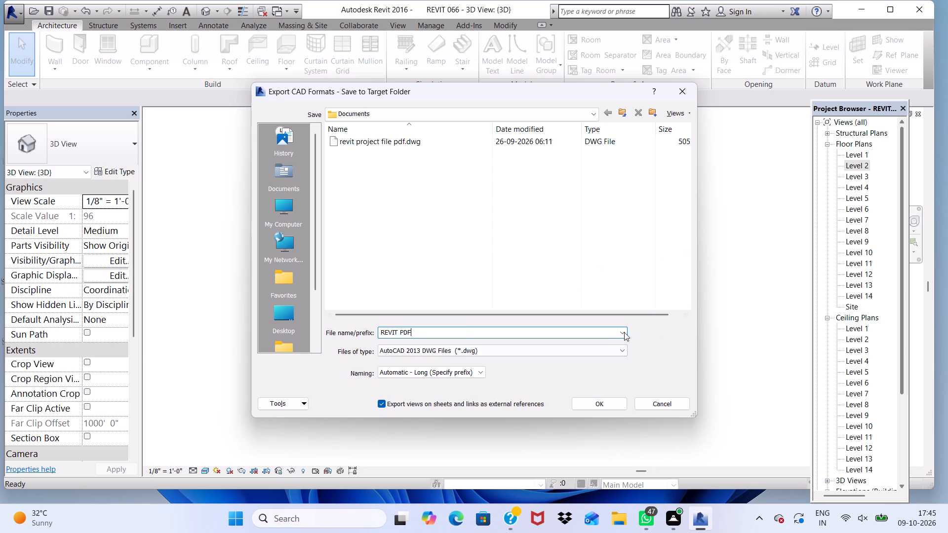
pyautogui.click(600, 403)
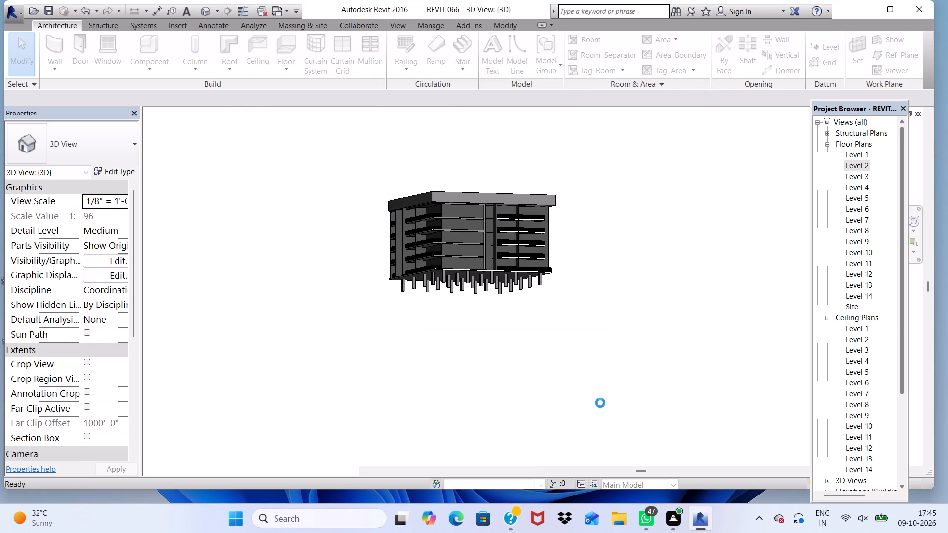